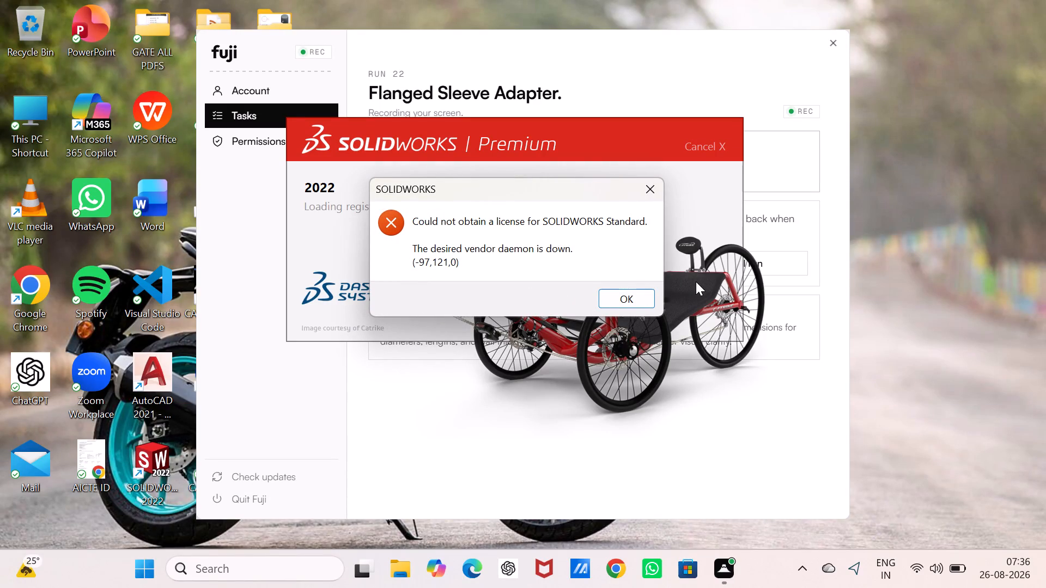
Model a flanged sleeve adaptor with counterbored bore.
Dismiss the SOLIDWORKS license error.
{"action": "left_click", "coordinate": [634, 302]}
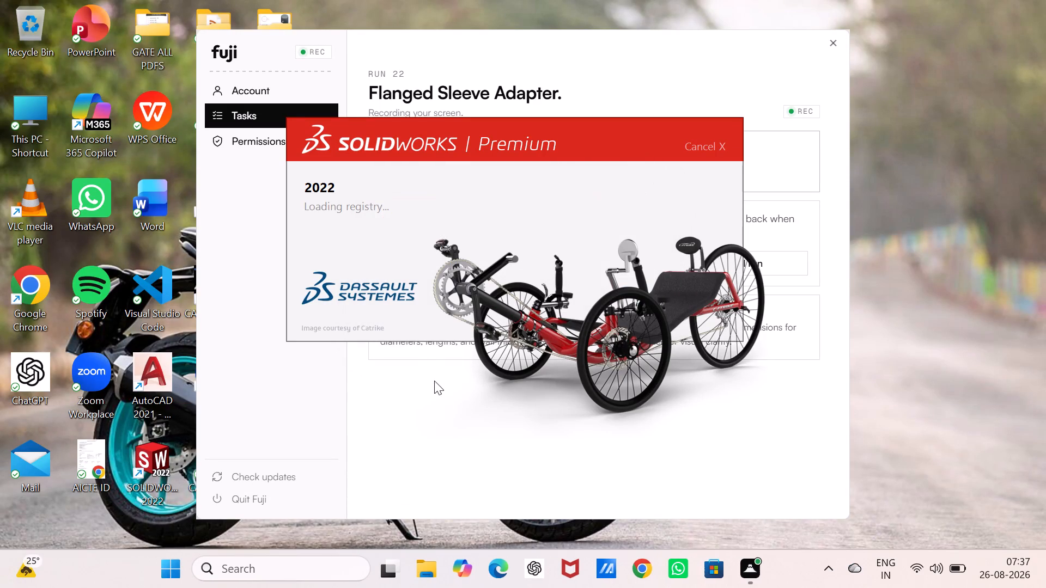
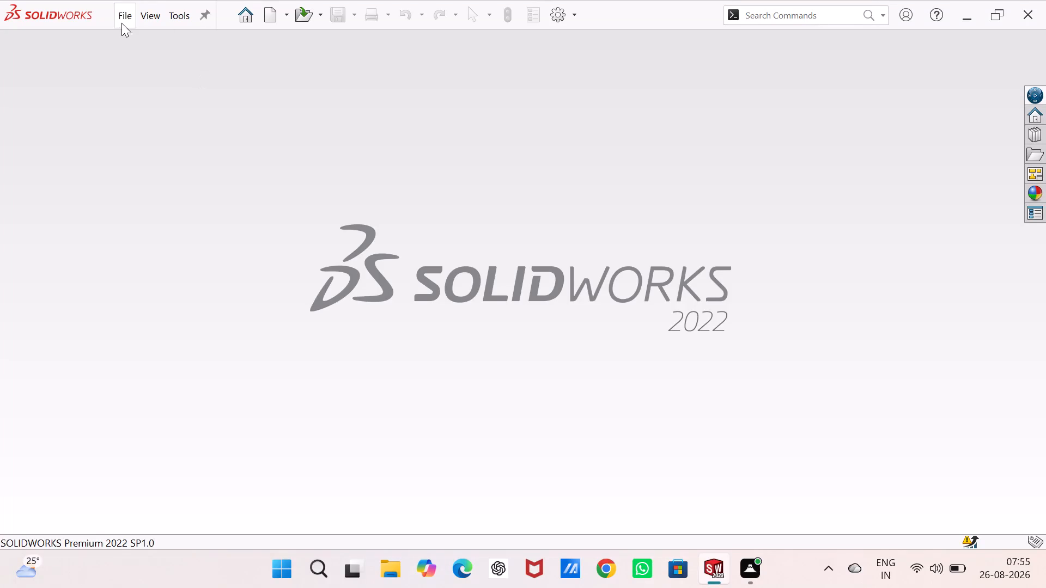
Create a new part document.
{"action": "left_click", "coordinate": [121, 20]}
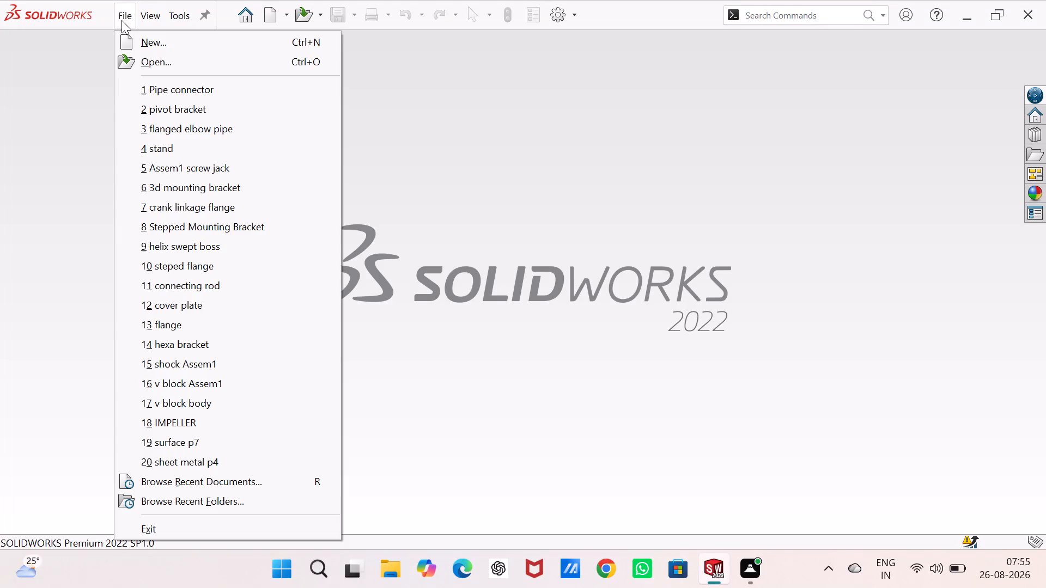
{"action": "left_click", "coordinate": [194, 39]}
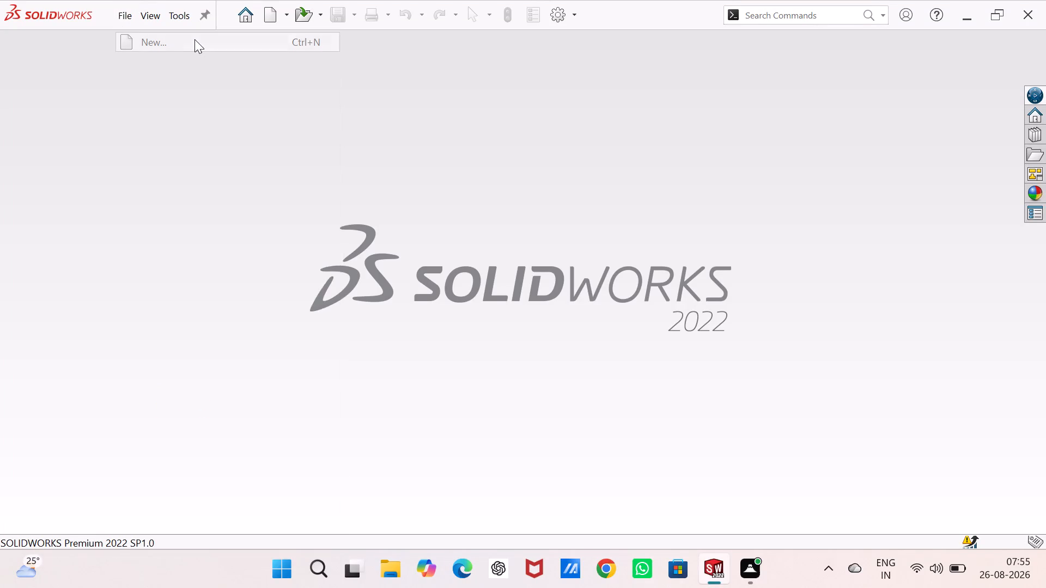
{"action": "left_click", "coordinate": [335, 289]}
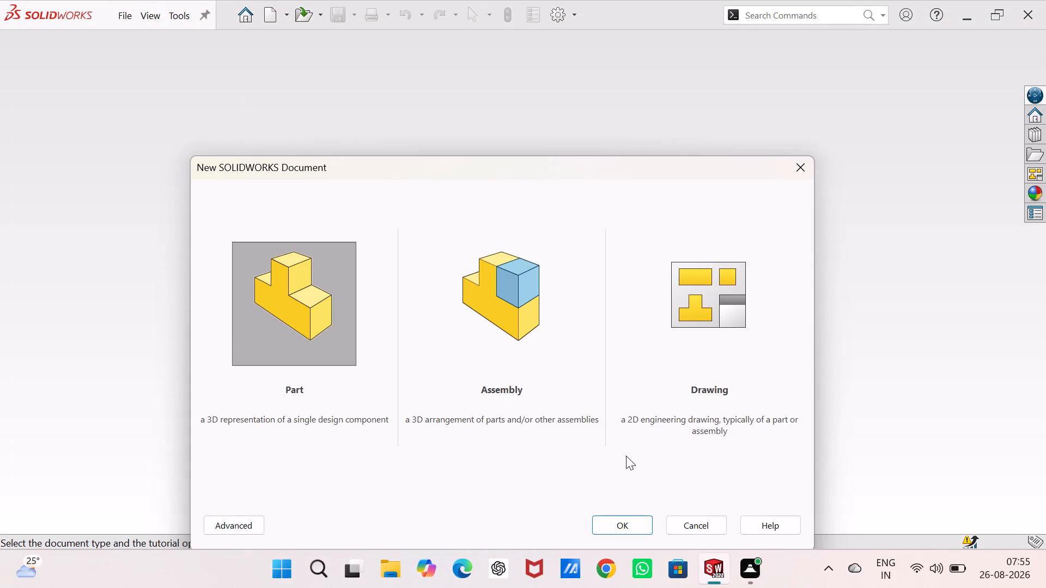
{"action": "left_click", "coordinate": [595, 526]}
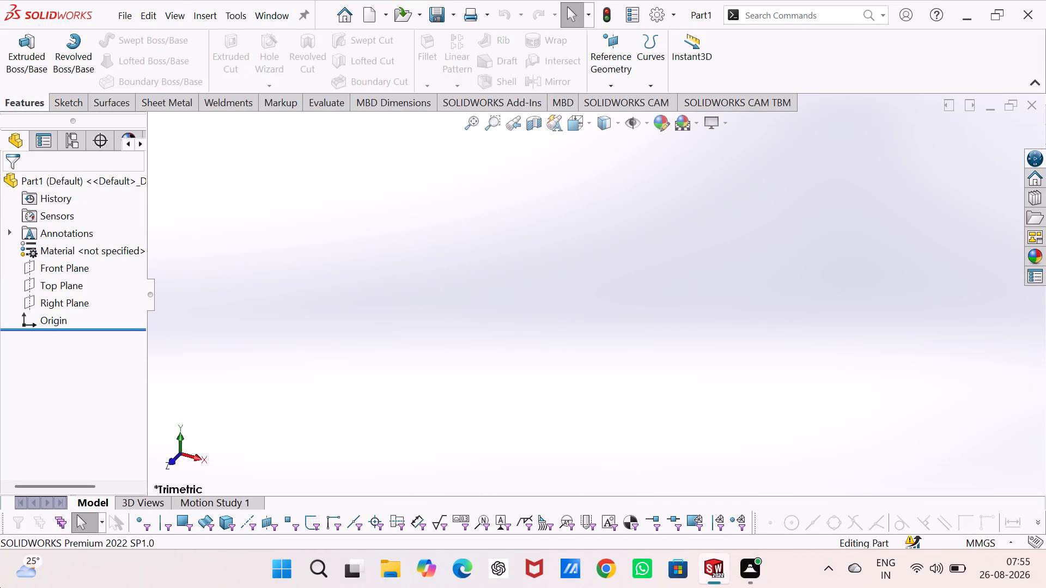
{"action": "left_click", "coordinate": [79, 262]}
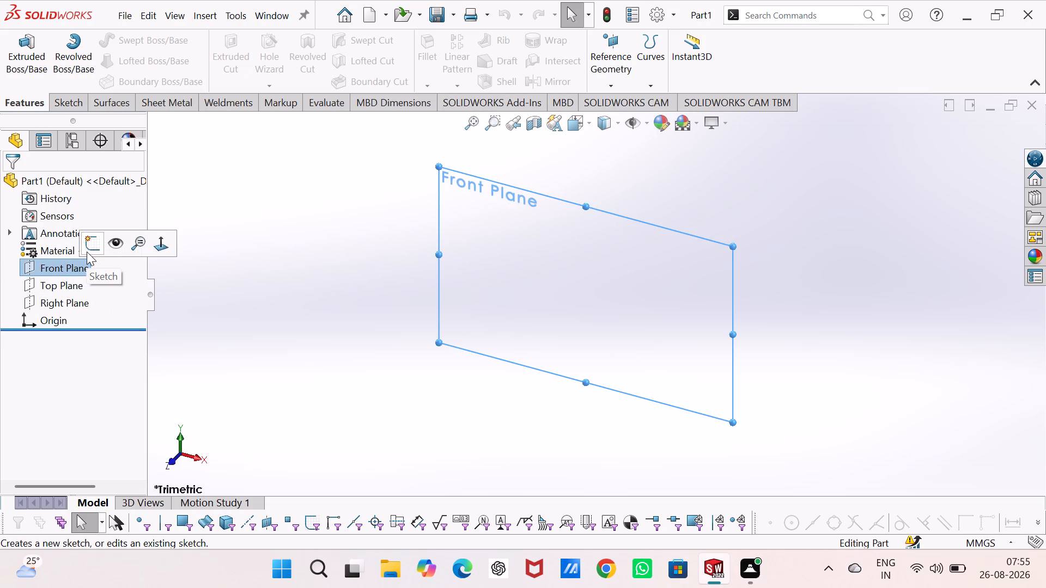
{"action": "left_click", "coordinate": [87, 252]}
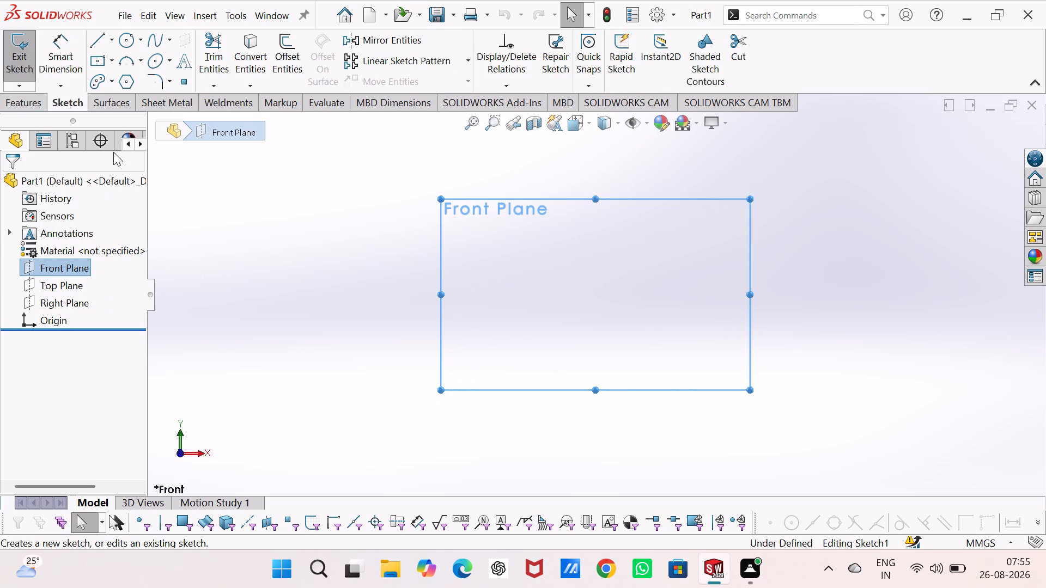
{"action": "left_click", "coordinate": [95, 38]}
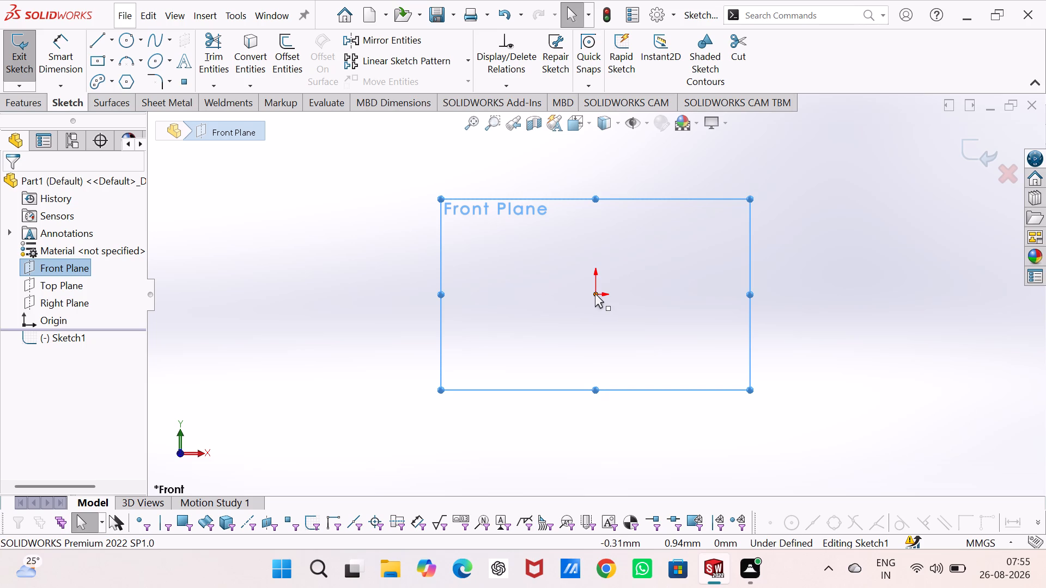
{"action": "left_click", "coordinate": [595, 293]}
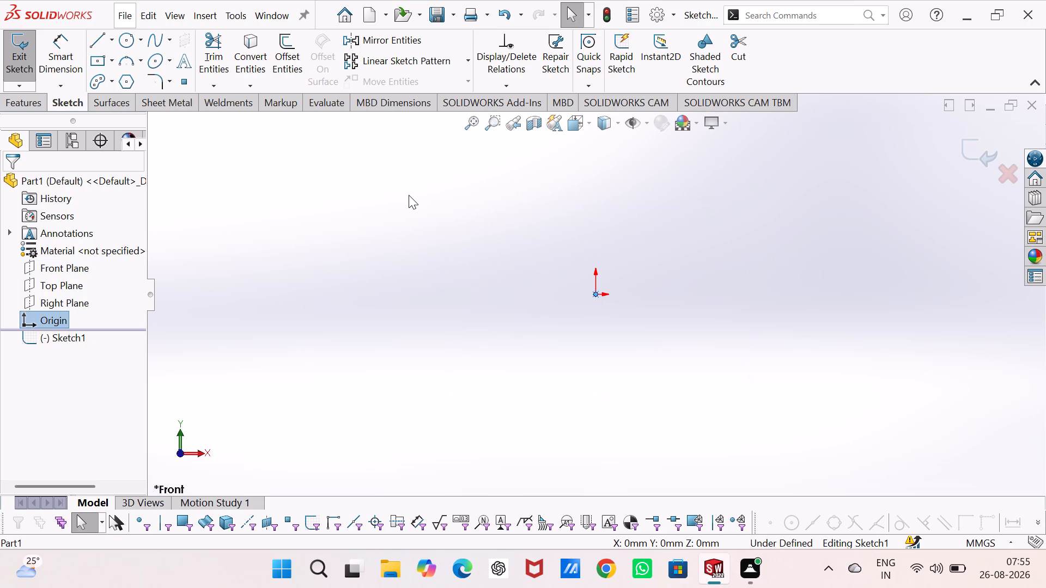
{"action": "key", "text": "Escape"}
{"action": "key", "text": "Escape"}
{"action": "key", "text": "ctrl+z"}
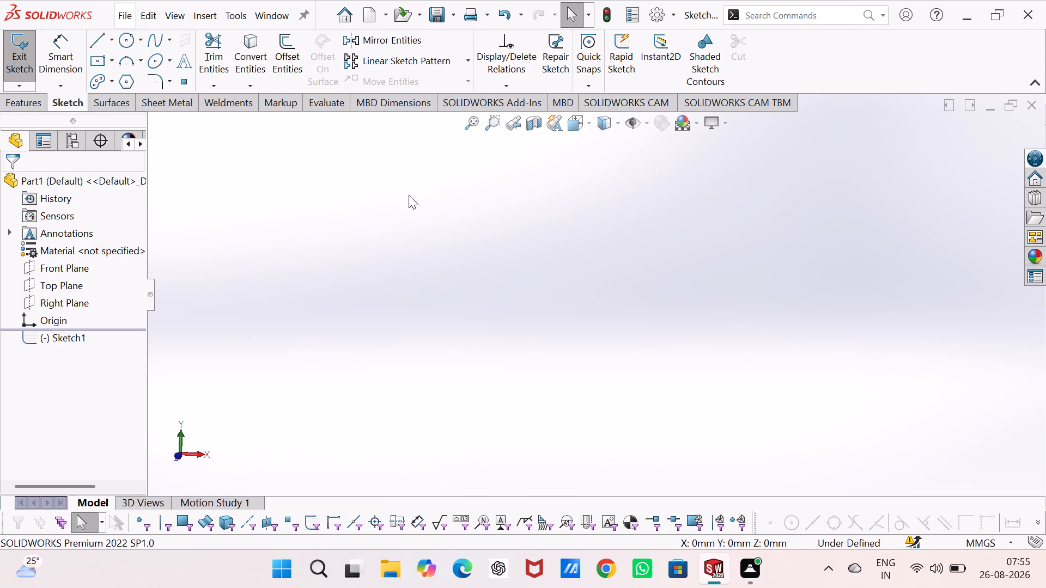
On the Front Plane, sketch a closed stepped line profile from the origin, about 142 mm long and 67 mm high, with a recessed middle section.
{"action": "left_click", "coordinate": [75, 266]}
{"action": "left_click", "coordinate": [87, 252]}
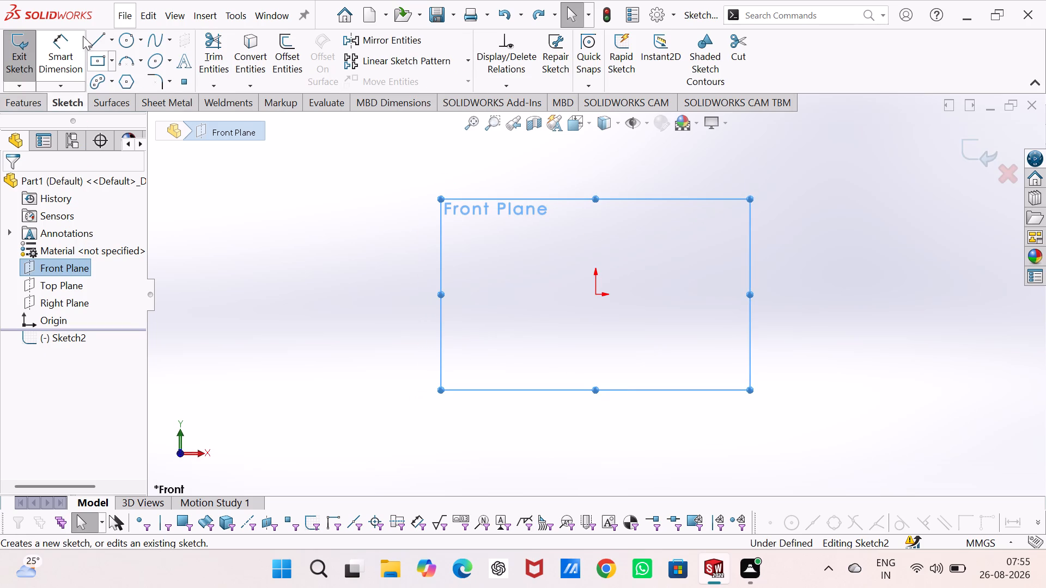
{"action": "left_click", "coordinate": [90, 39]}
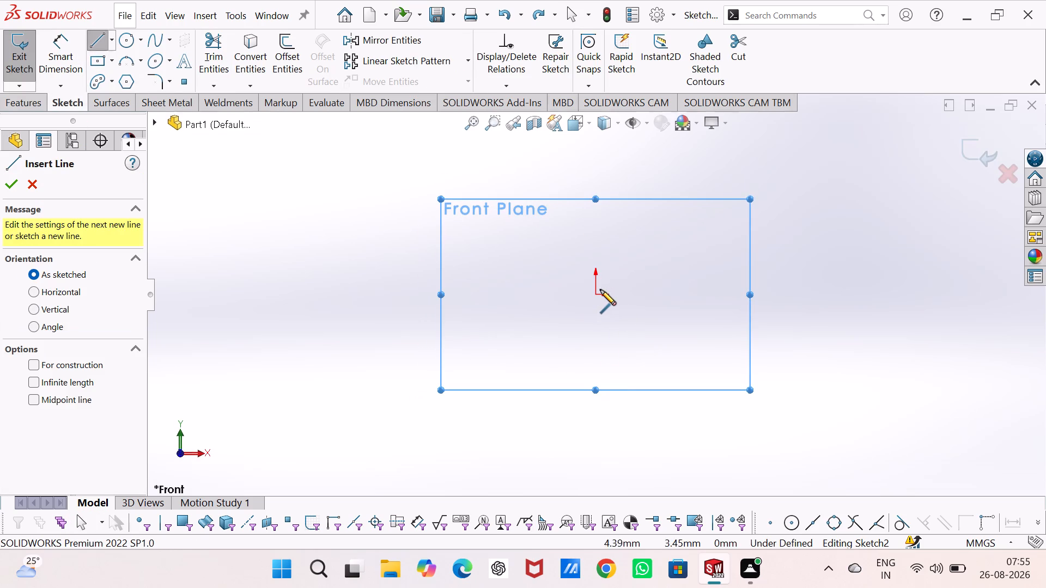
{"action": "left_click", "coordinate": [596, 294]}
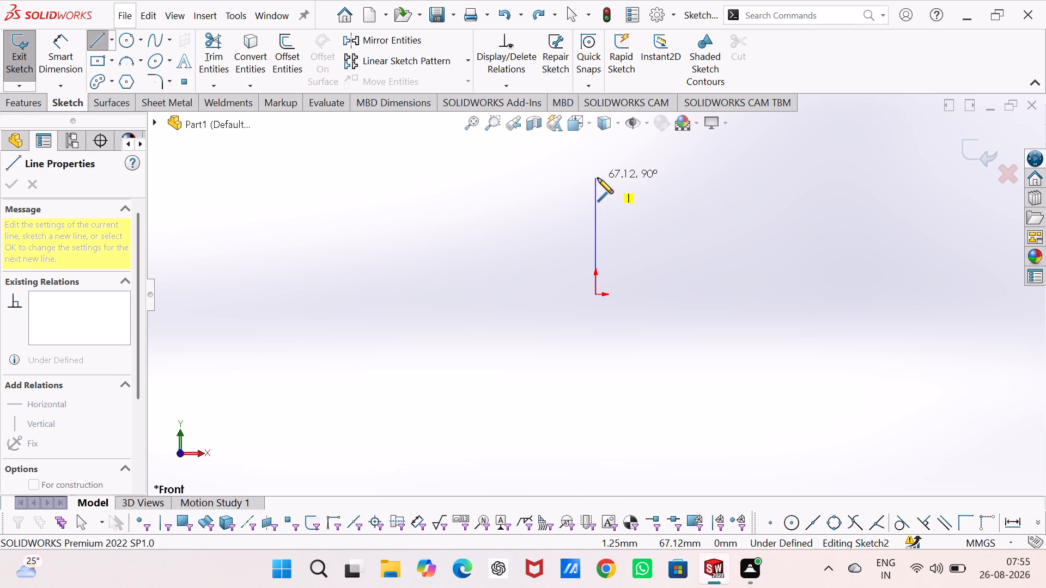
{"action": "left_click", "coordinate": [598, 178]}
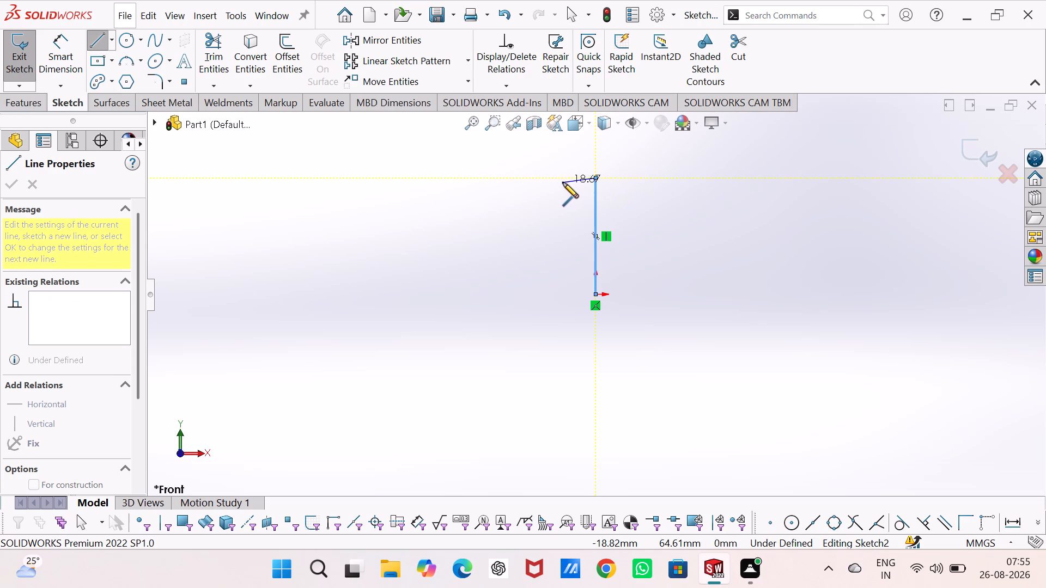
{"action": "left_click", "coordinate": [557, 175]}
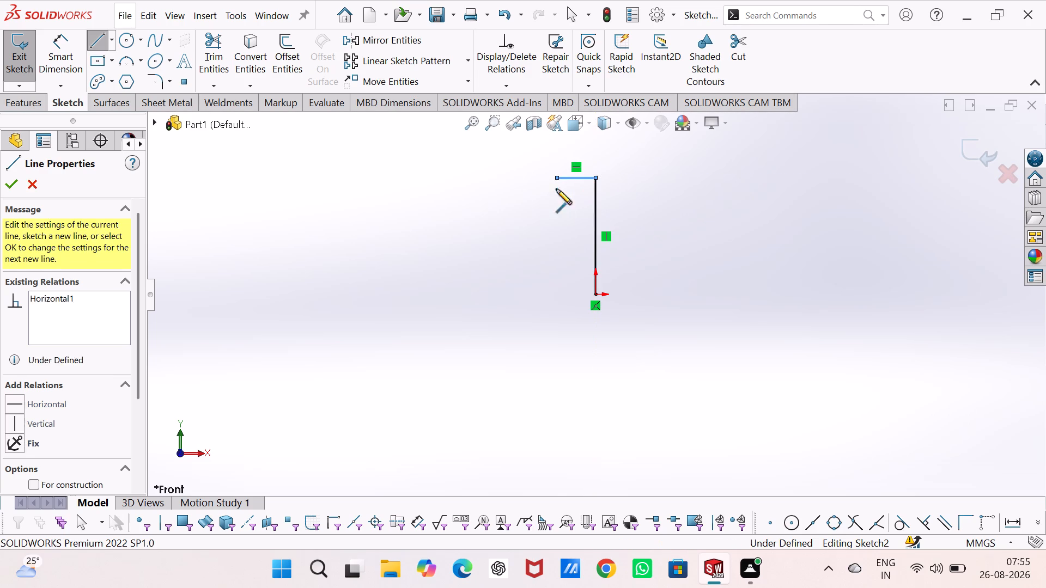
{"action": "left_click", "coordinate": [556, 237]}
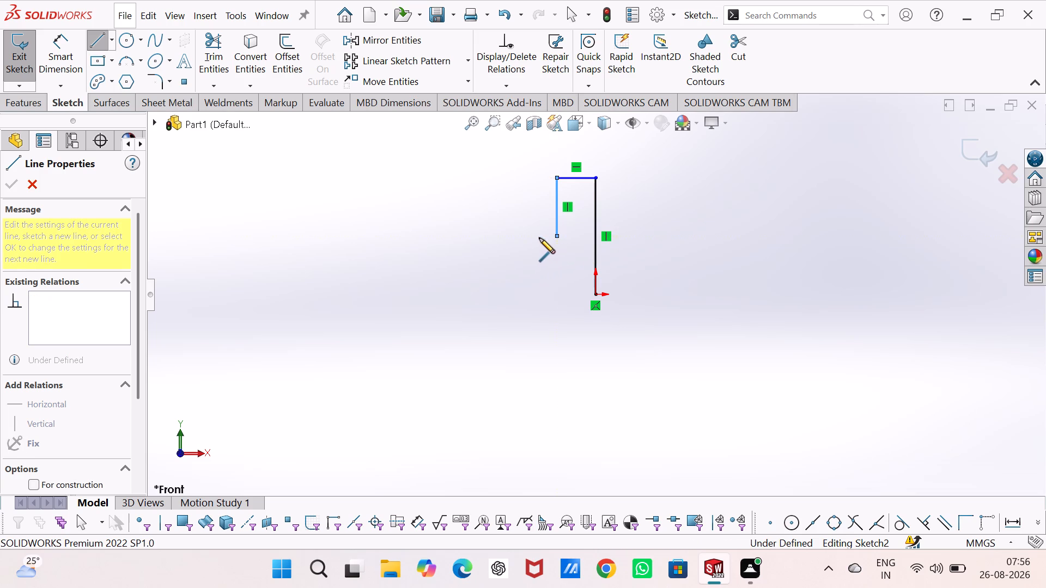
{"action": "left_click", "coordinate": [467, 235]}
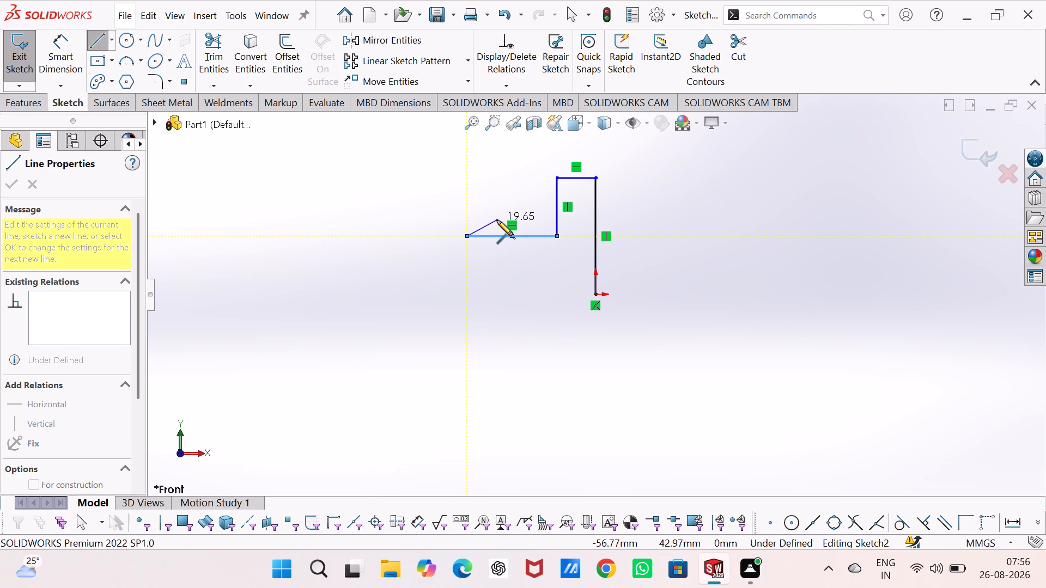
{"action": "left_click", "coordinate": [467, 201]}
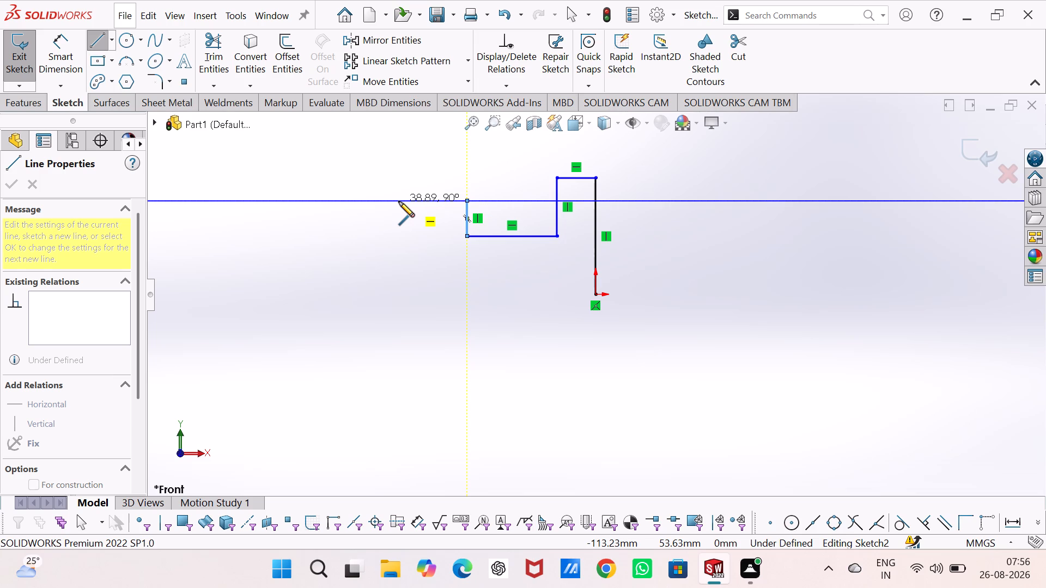
{"action": "left_click", "coordinate": [348, 200]}
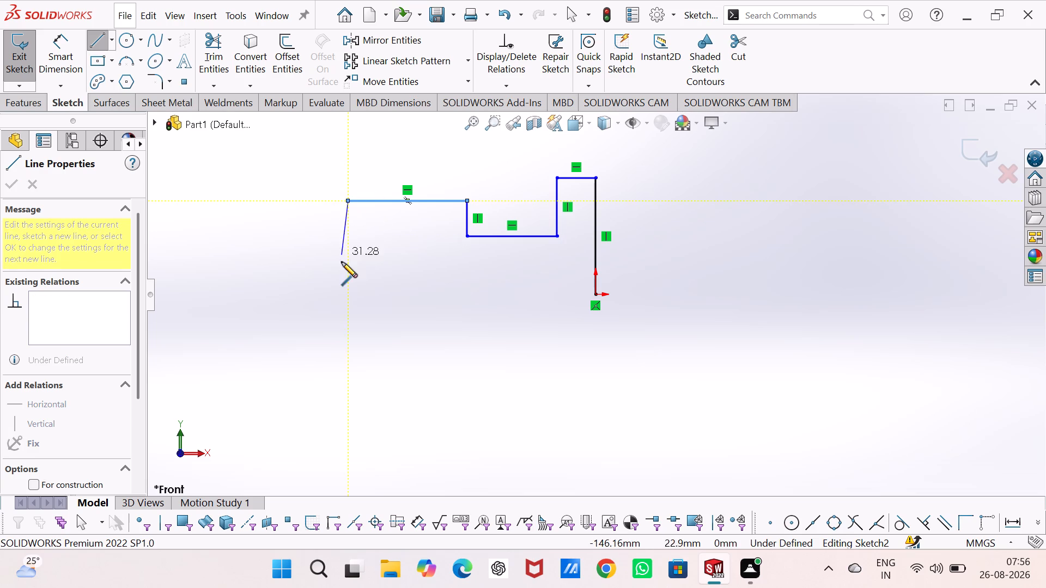
{"action": "left_click", "coordinate": [350, 296]}
{"action": "left_click", "coordinate": [597, 296]}
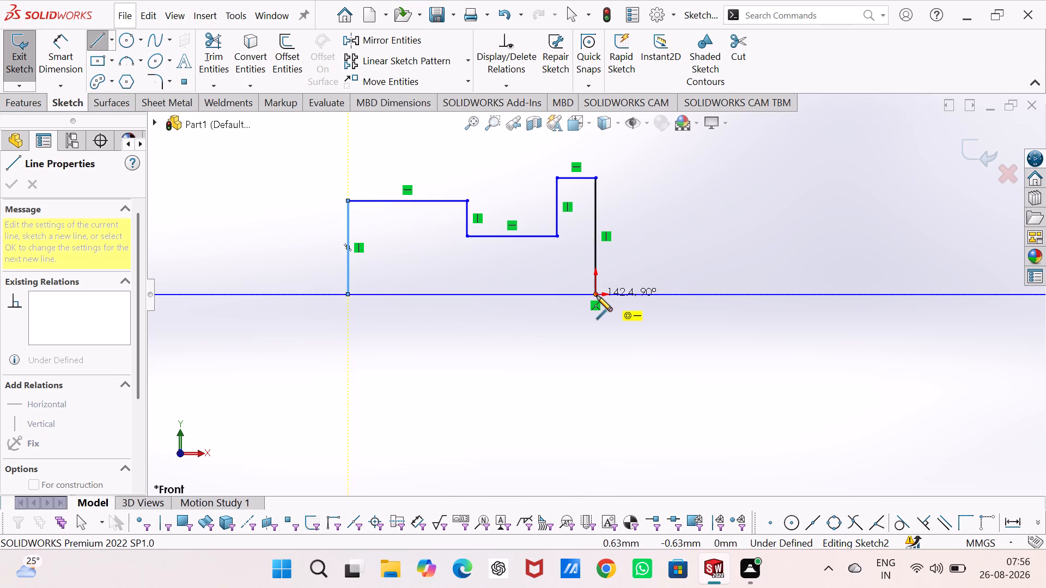
{"action": "right_click", "coordinate": [727, 227]}
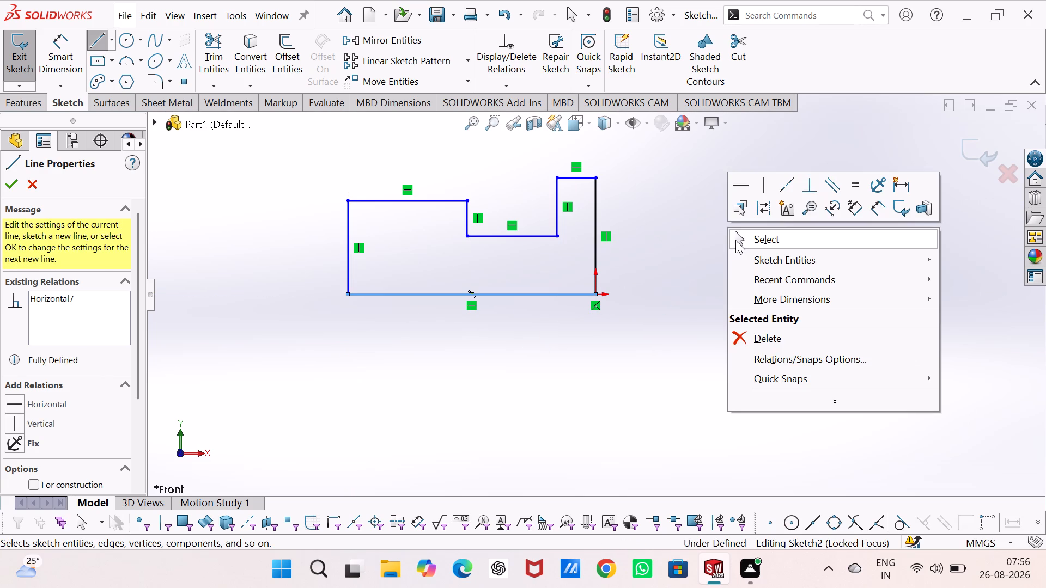
{"action": "left_click", "coordinate": [740, 241]}
Dimension the upper horizontal line at the profile's end away from the origin as 30 mm.
{"action": "right_click_drag", "start_coordinate": [673, 341], "coordinate": [671, 158]}
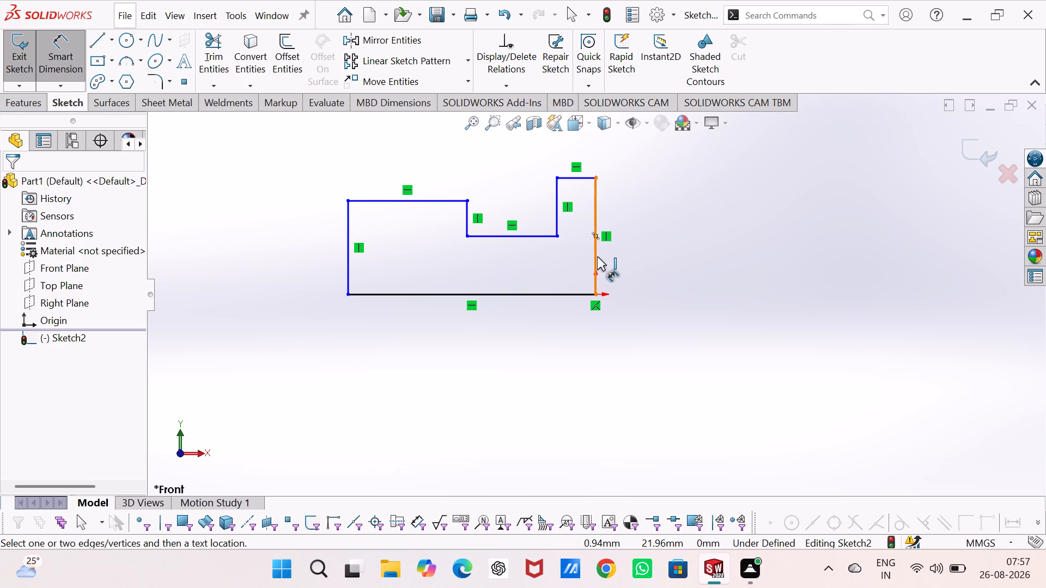
{"action": "left_click", "coordinate": [439, 203]}
{"action": "left_click", "coordinate": [433, 164]}
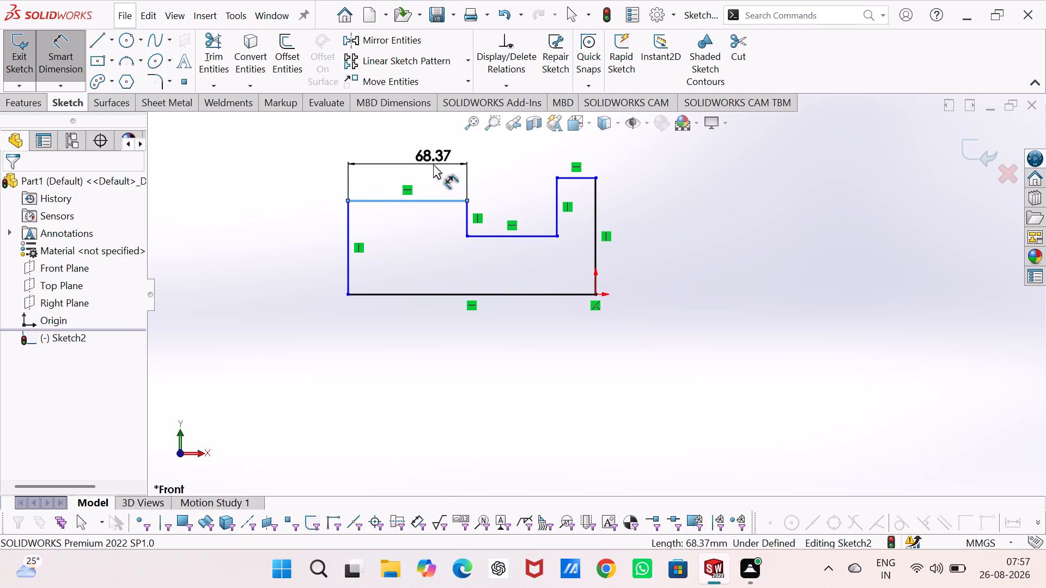
{"action": "type", "text": "30"}
{"action": "key", "text": "Return"}
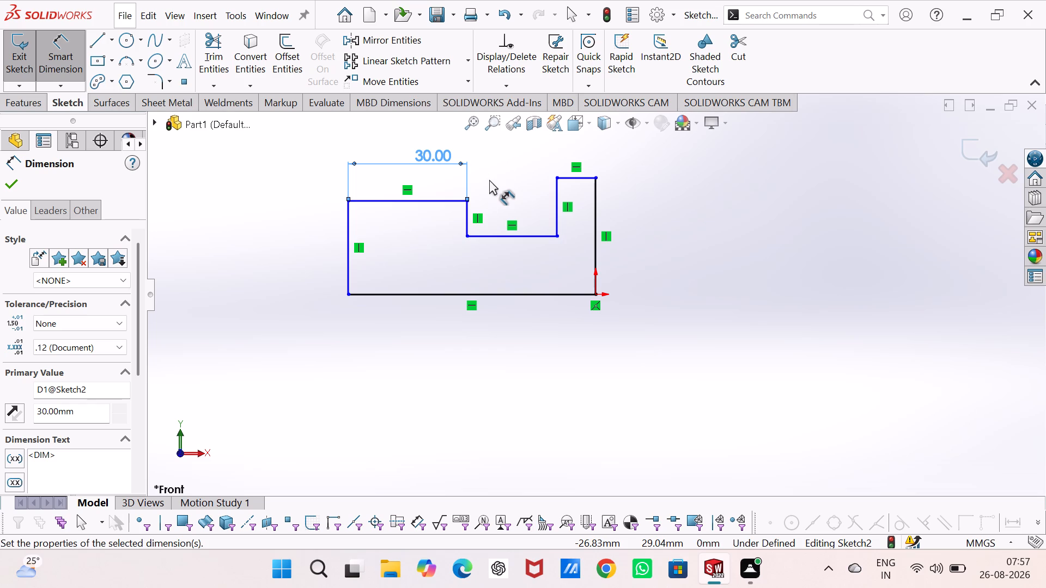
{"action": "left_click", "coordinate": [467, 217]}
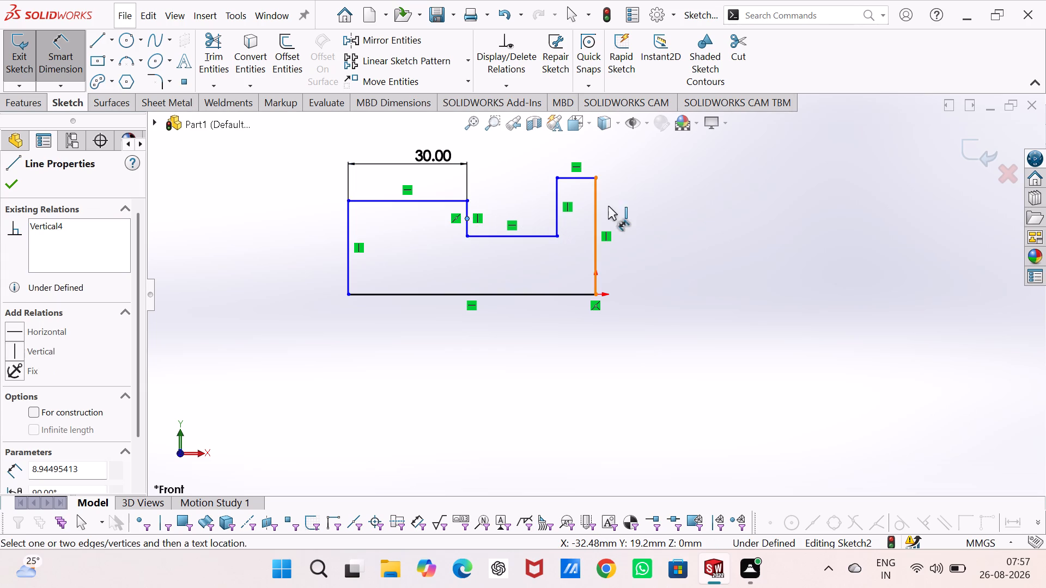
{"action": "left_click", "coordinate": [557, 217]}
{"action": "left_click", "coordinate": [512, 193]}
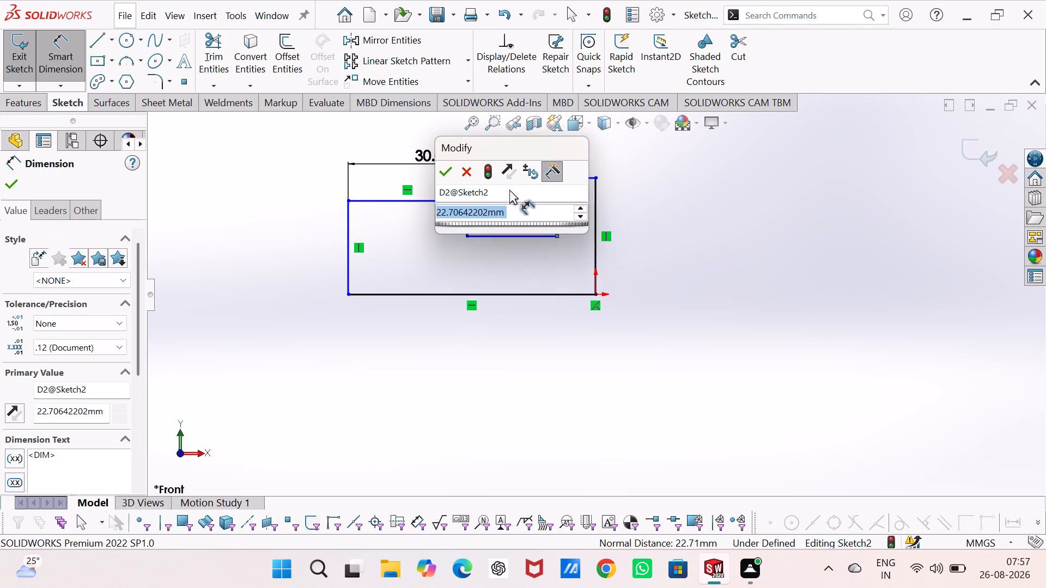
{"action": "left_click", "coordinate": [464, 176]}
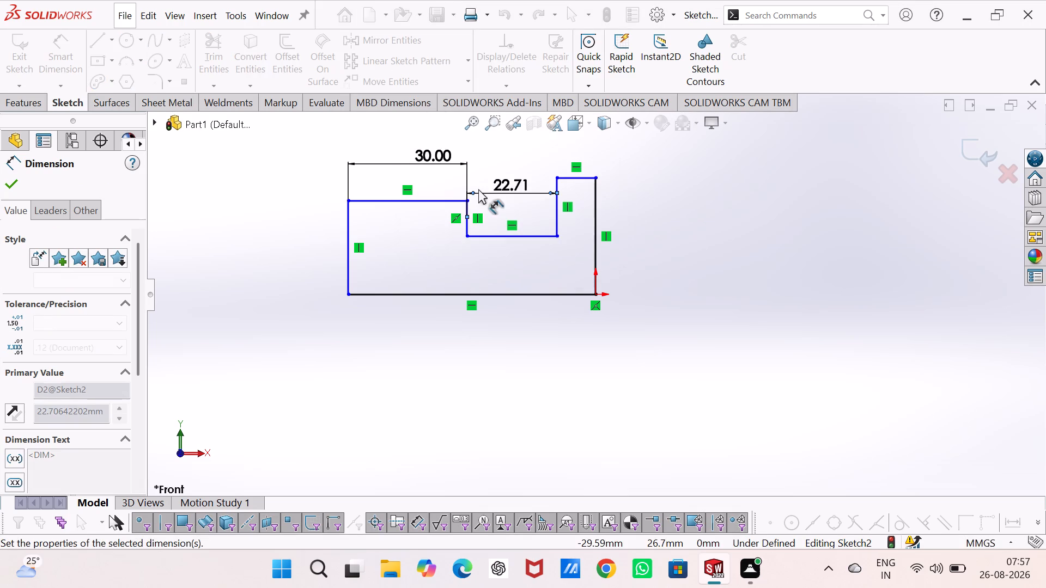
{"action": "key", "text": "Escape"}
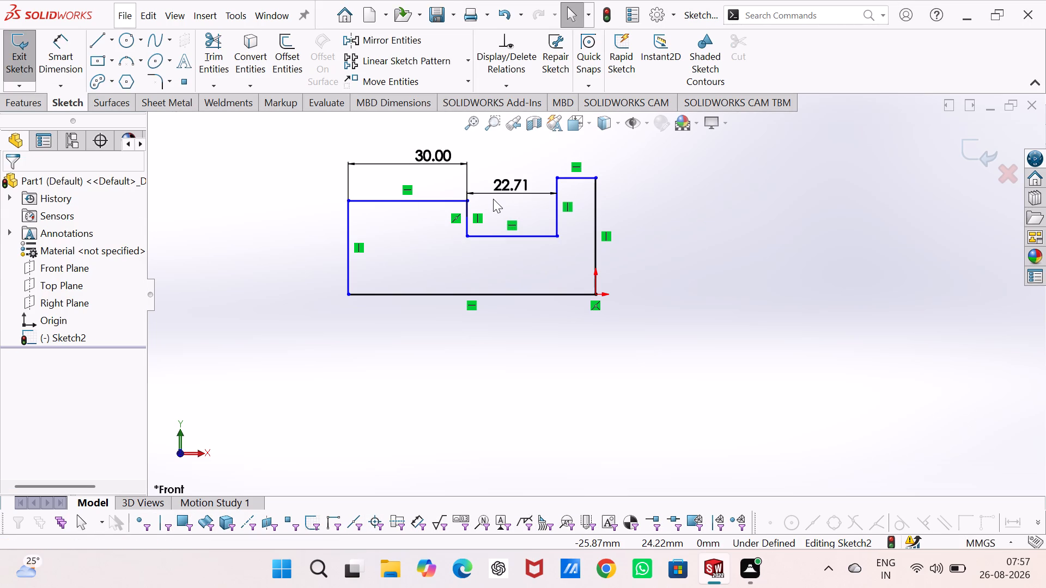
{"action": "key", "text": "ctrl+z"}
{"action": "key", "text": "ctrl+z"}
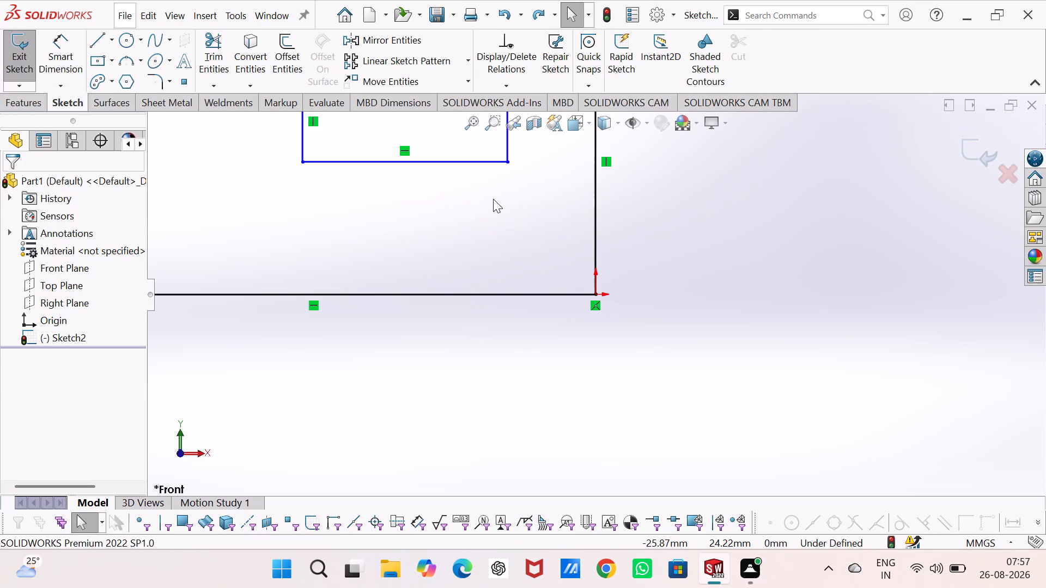
Set the length dimension of the upper horizontal line farthest from the origin to 30 mm.
{"action": "scroll", "coordinate": [480, 221], "scroll_direction": "down", "scroll_amount": 3}
{"action": "scroll", "coordinate": [480, 221], "scroll_direction": "up", "scroll_amount": 6}
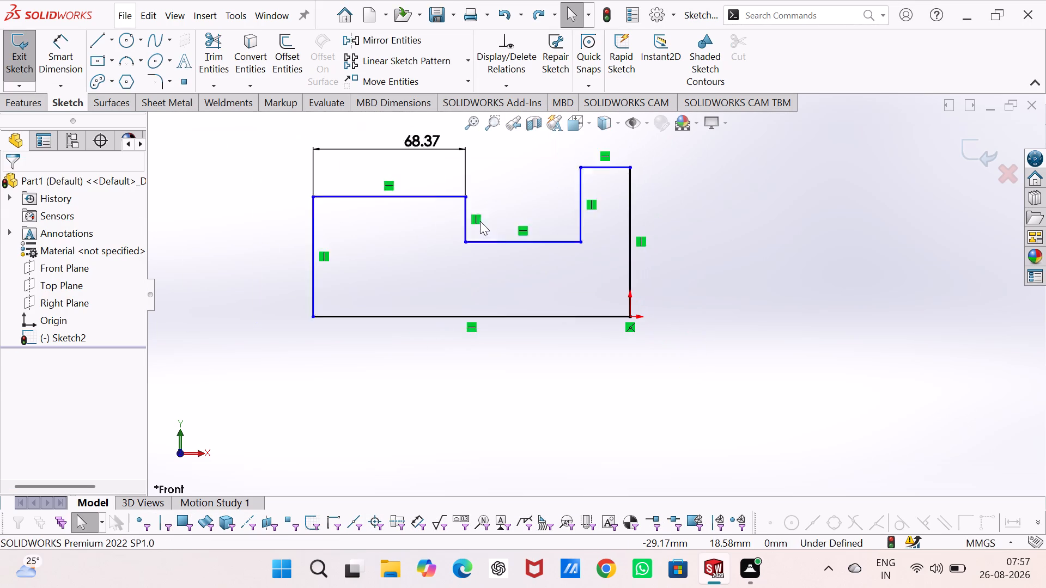
{"action": "scroll", "coordinate": [480, 221], "scroll_direction": "up", "scroll_amount": 1}
{"action": "double_click", "coordinate": [482, 181]}
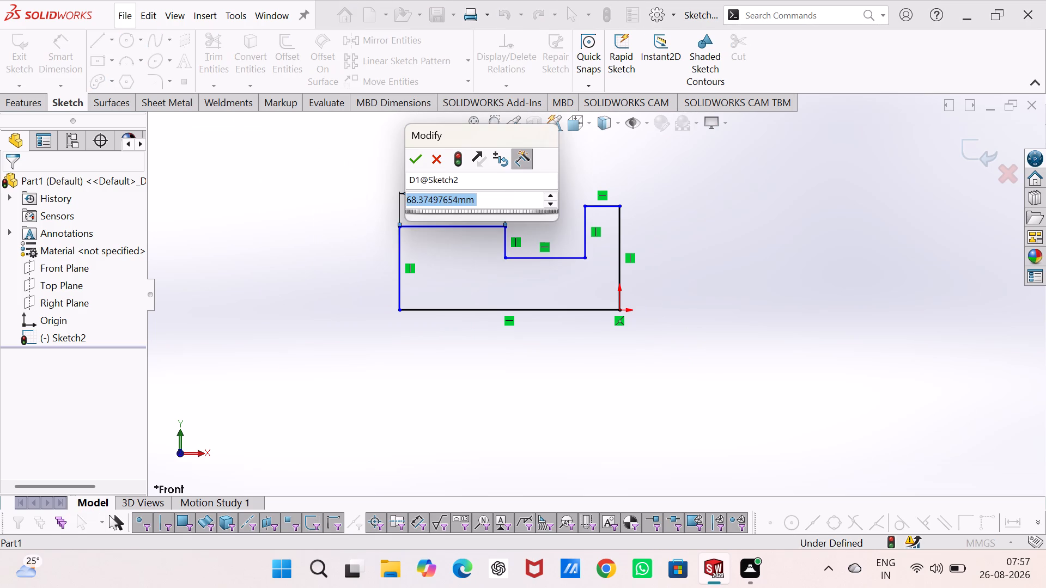
{"action": "type", "text": "30"}
{"action": "key", "text": "Return"}
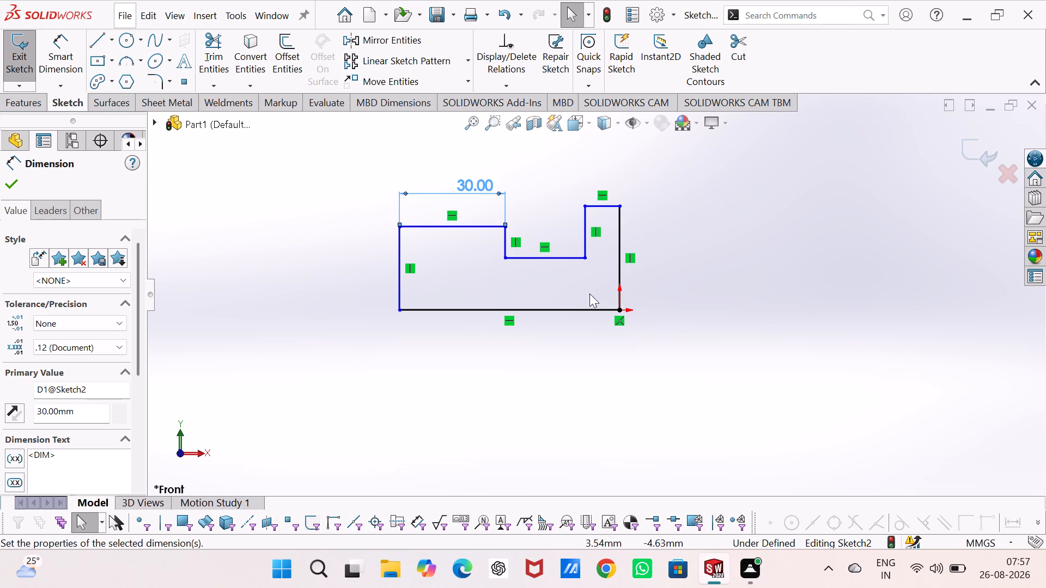
Dimension the horizontal line of the recessed middle section as 44.2 mm.
{"action": "right_click_drag", "start_coordinate": [726, 310], "coordinate": [714, 170]}
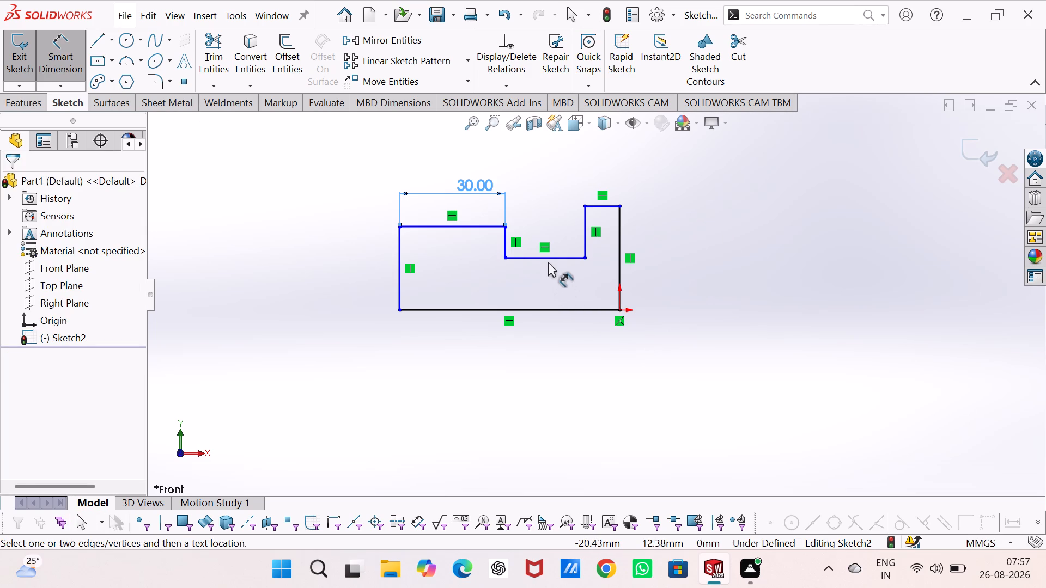
{"action": "left_click", "coordinate": [548, 259]}
{"action": "left_click", "coordinate": [543, 213]}
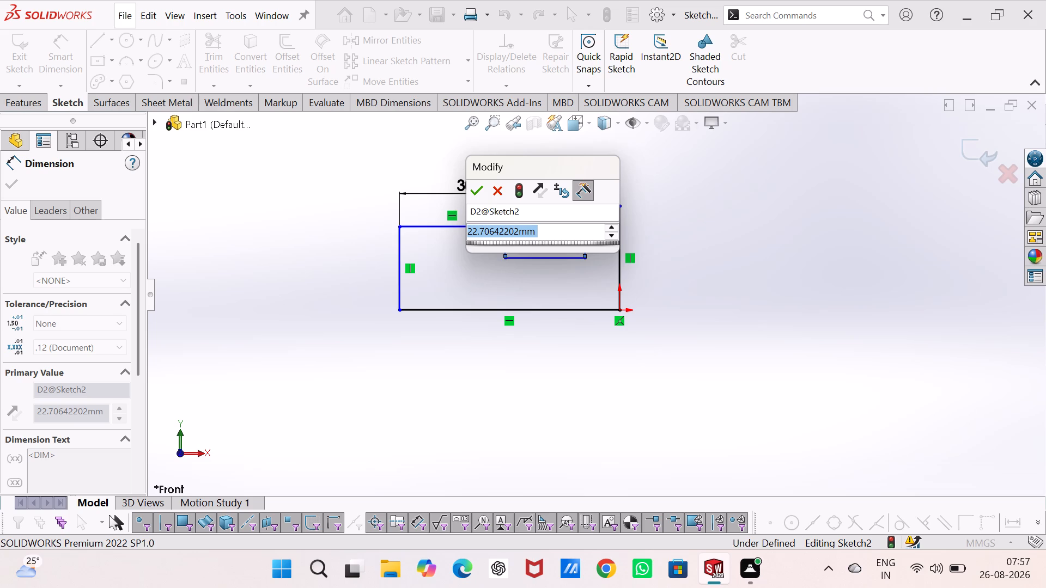
{"action": "type", "text": "44."}
{"action": "key", "text": "2"}
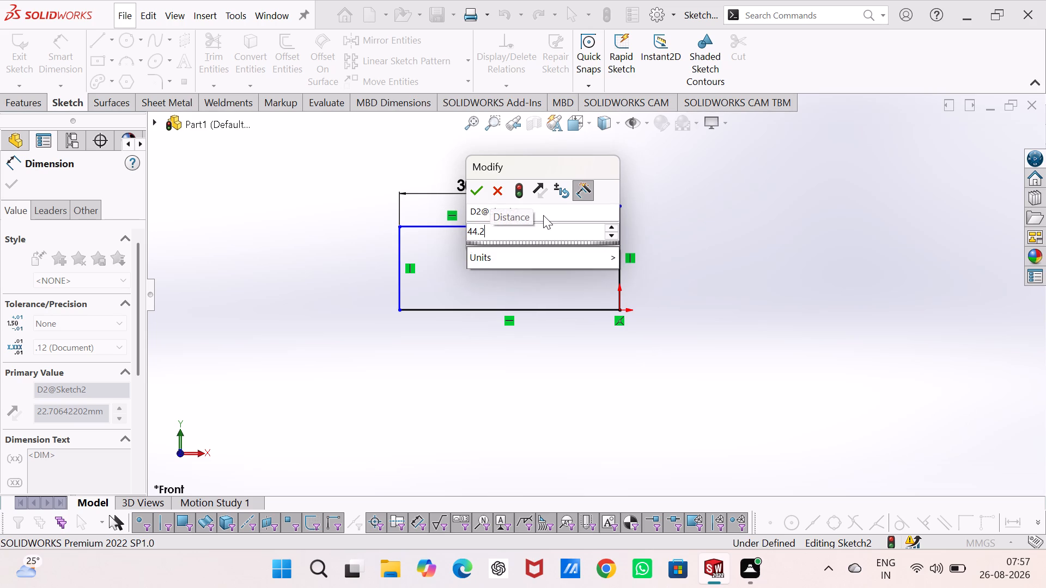
{"action": "key", "text": "Return"}
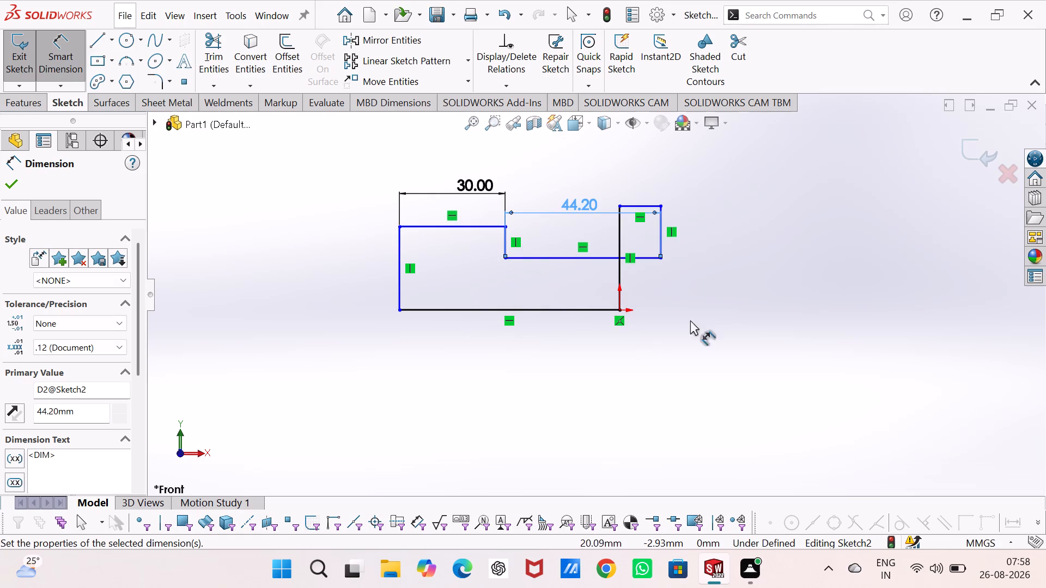
Stretch the profile by moving the baseline's free endpoint away from the origin until the baseline is about 98 mm long.
{"action": "key", "text": "Escape"}
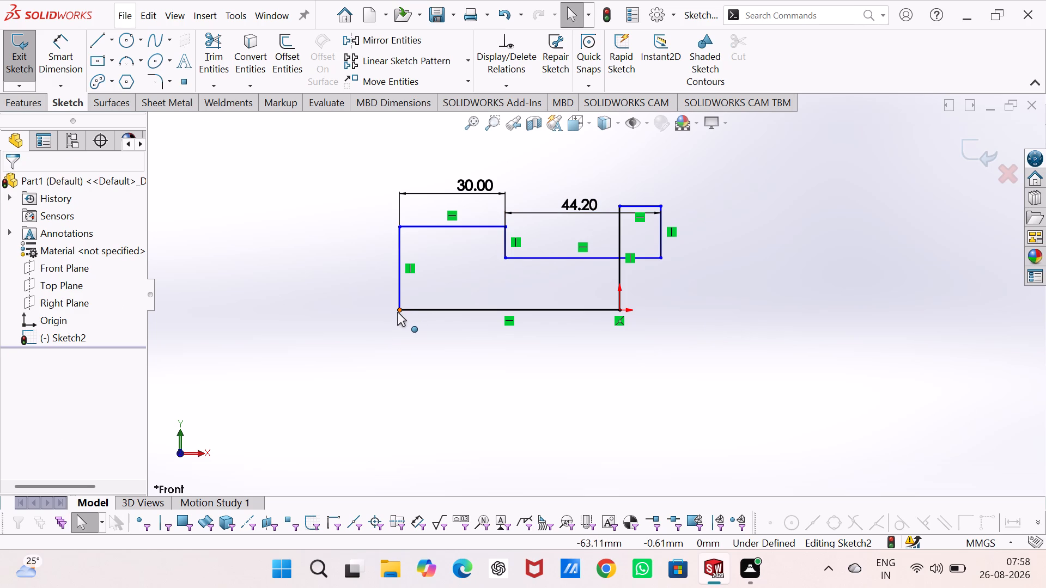
{"action": "left_click_drag", "start_coordinate": [397, 311], "coordinate": [282, 307]}
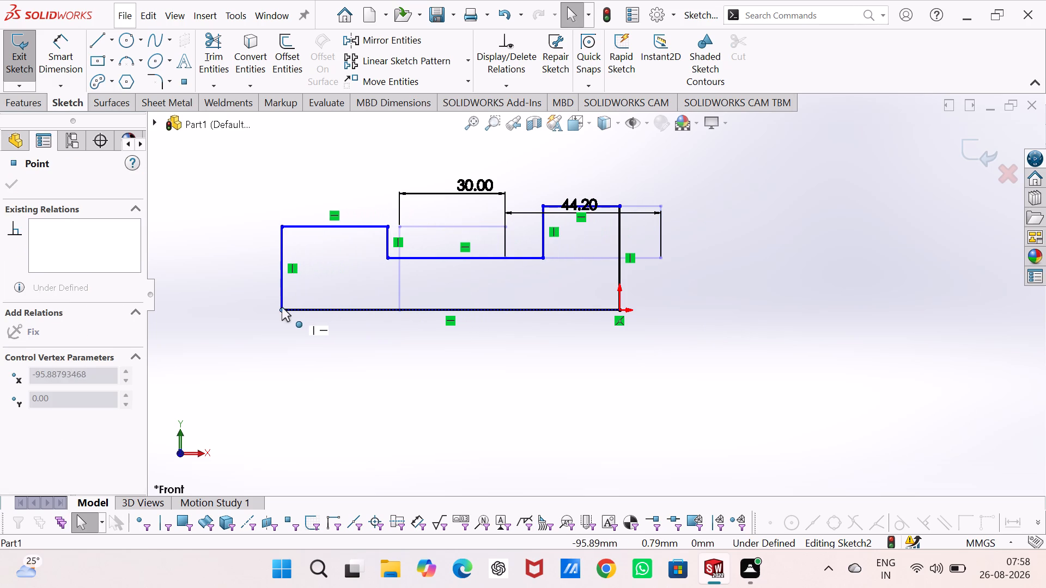
{"action": "left_click_drag", "start_coordinate": [282, 307], "coordinate": [276, 307]}
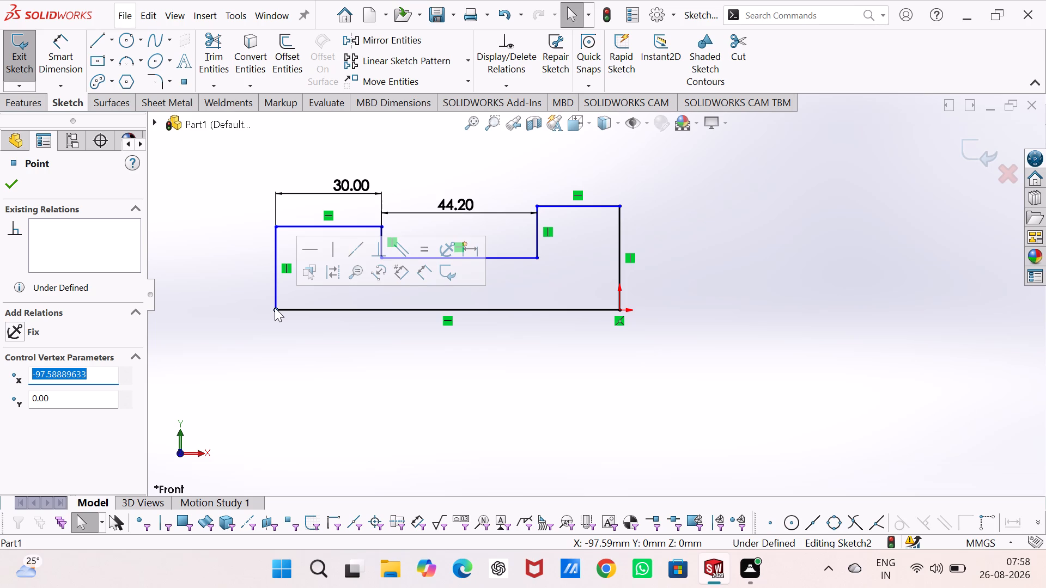
Dimension the upper horizontal line at the origin end of the profile as 14.2 mm.
{"action": "right_click_drag", "start_coordinate": [718, 387], "coordinate": [707, 201]}
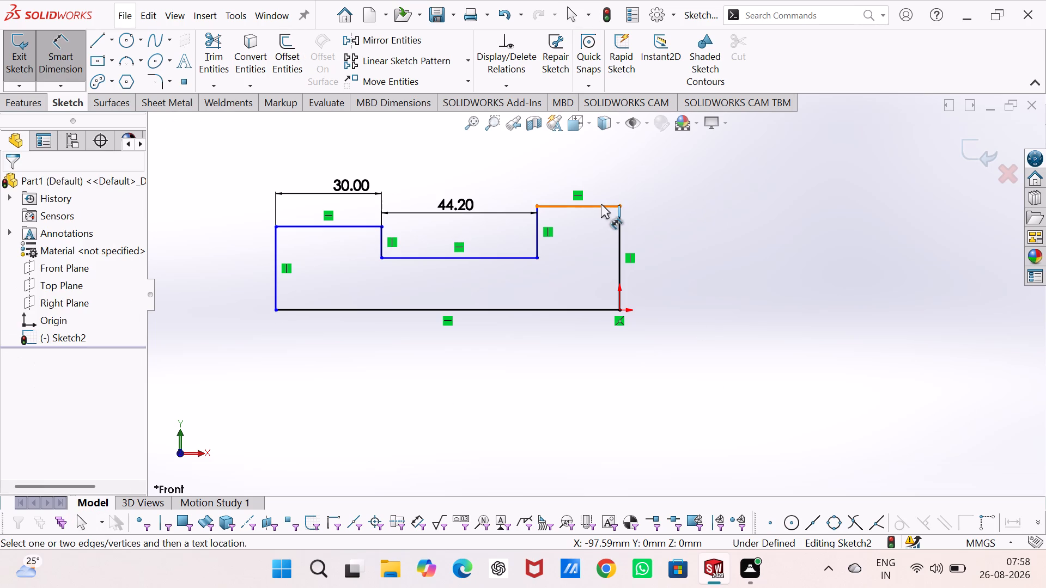
{"action": "left_click", "coordinate": [601, 204]}
{"action": "left_click", "coordinate": [589, 161]}
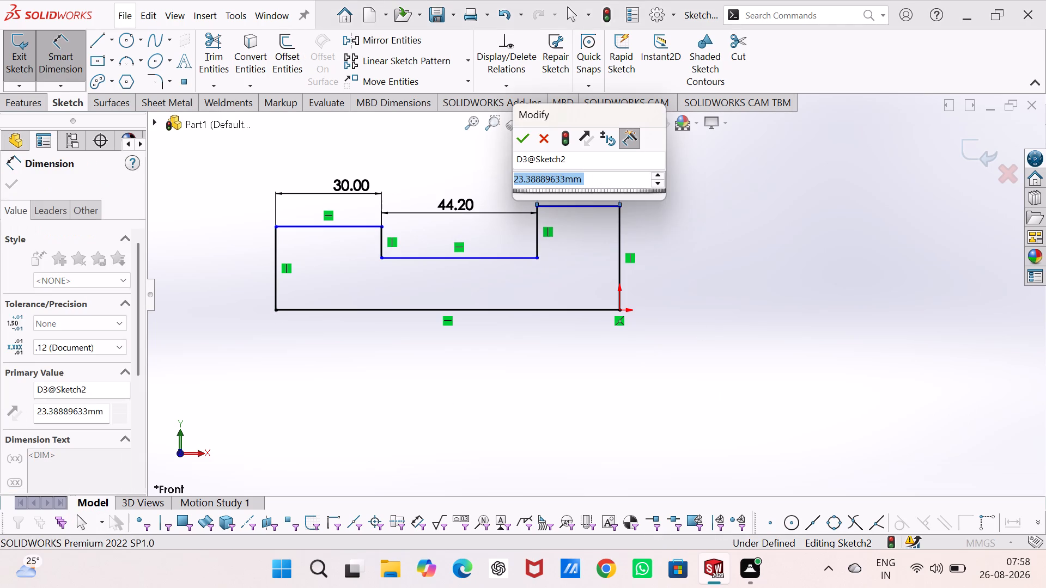
{"action": "key", "text": "1"}
{"action": "key", "text": "4"}
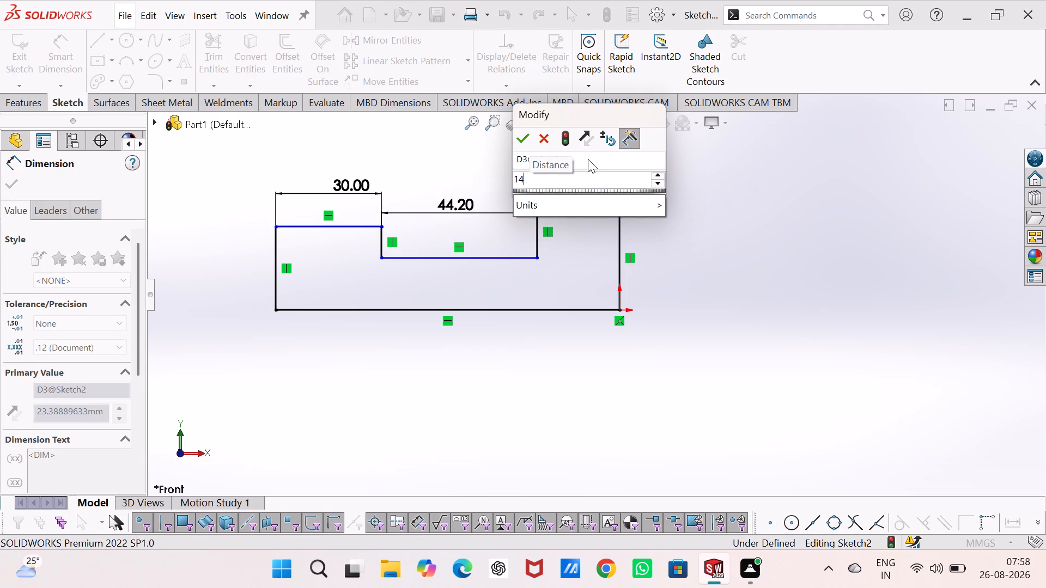
{"action": "type", "text": ".2"}
{"action": "key", "text": "Return"}
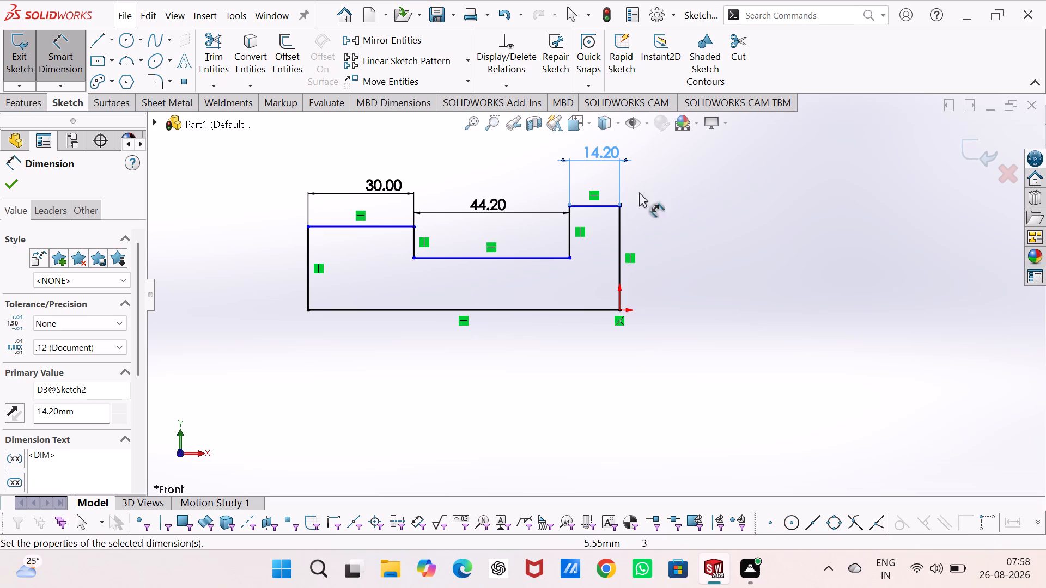
Dimension the vertical line rising from the origin as 45 mm.
{"action": "left_click", "coordinate": [622, 269]}
{"action": "left_click", "coordinate": [689, 261]}
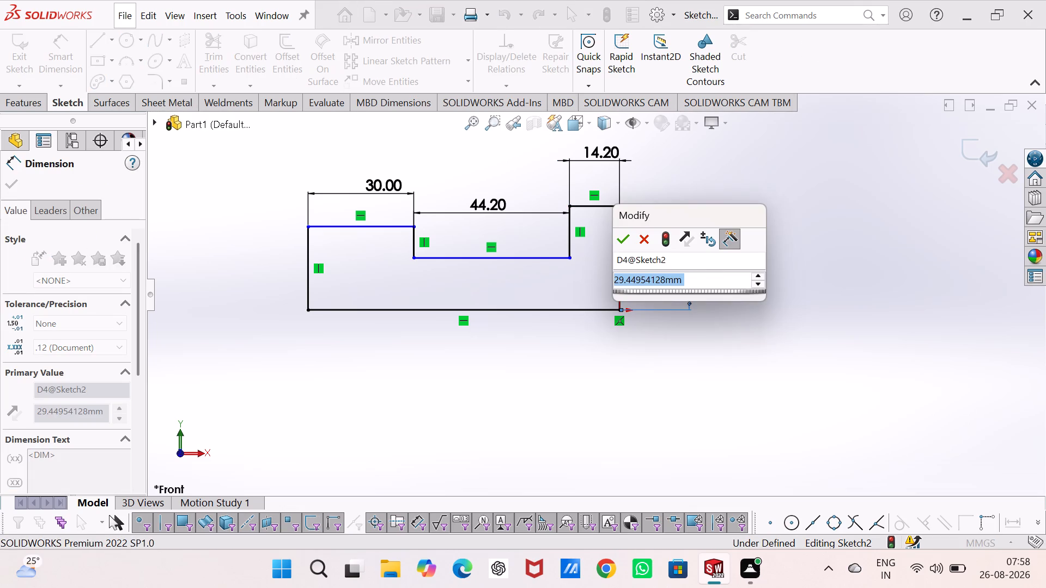
{"action": "type", "text": "45"}
{"action": "key", "text": "Return"}
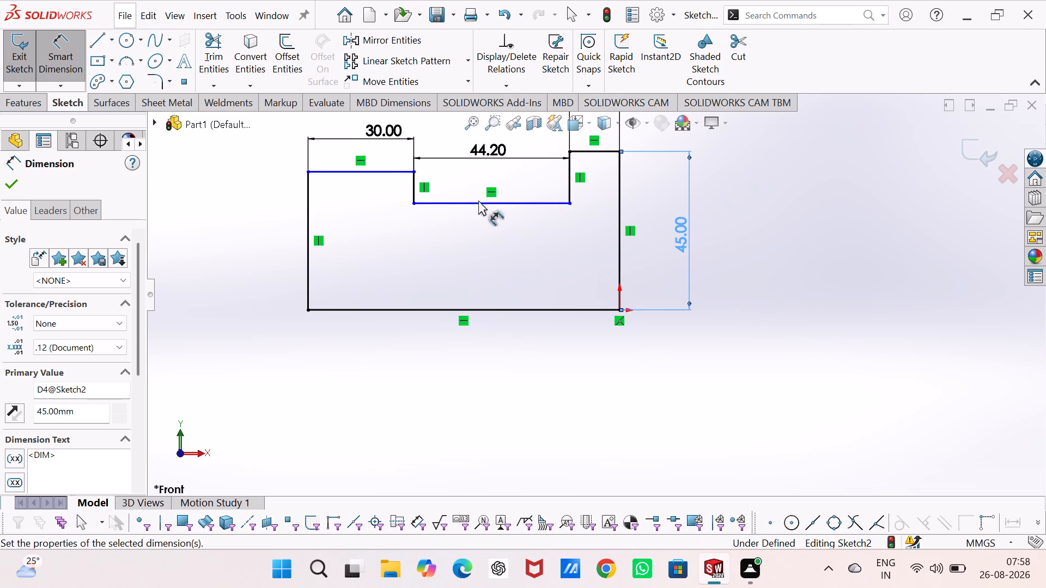
Dimension the height from the baseline to the 30 mm upper line as 25 mm.
{"action": "left_click", "coordinate": [387, 173]}
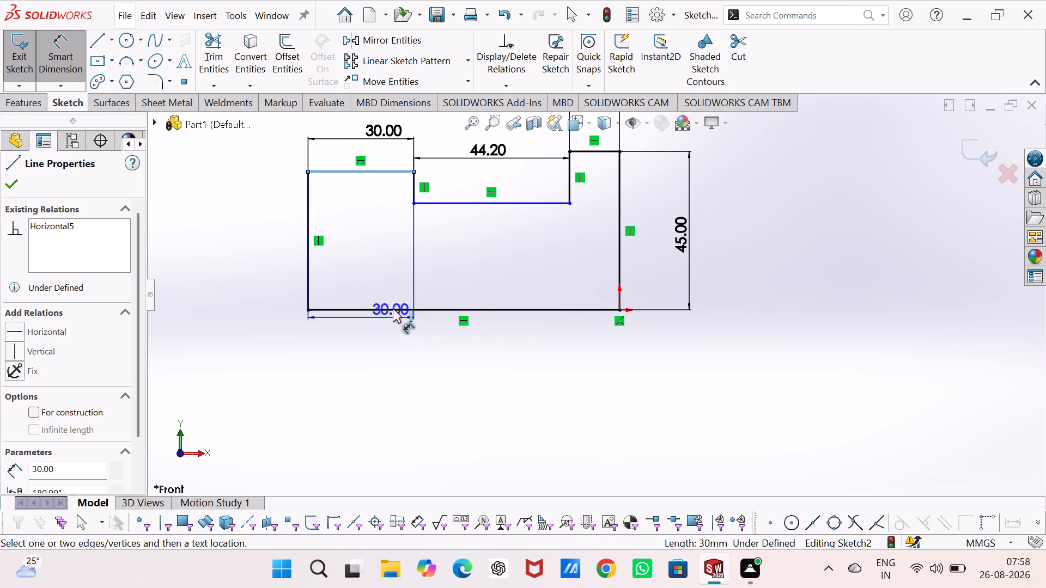
{"action": "left_click", "coordinate": [393, 309]}
{"action": "left_click", "coordinate": [280, 240]}
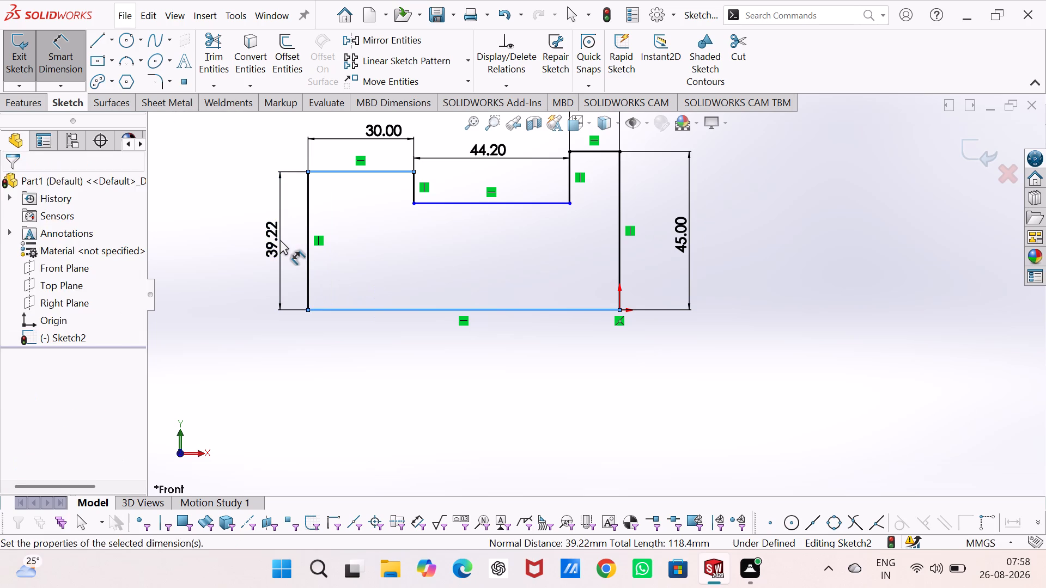
{"action": "type", "text": "25"}
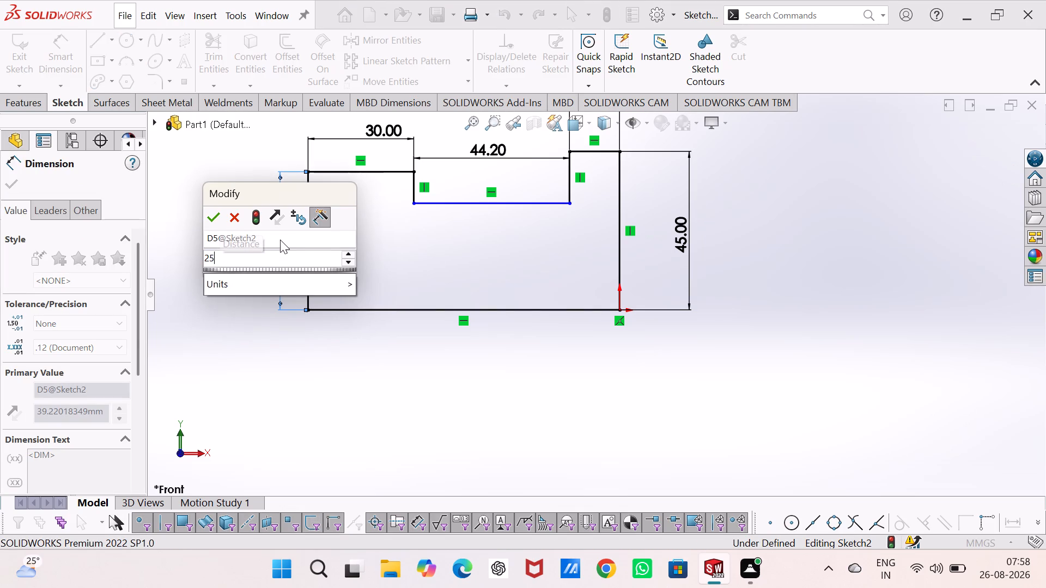
{"action": "key", "text": "Return"}
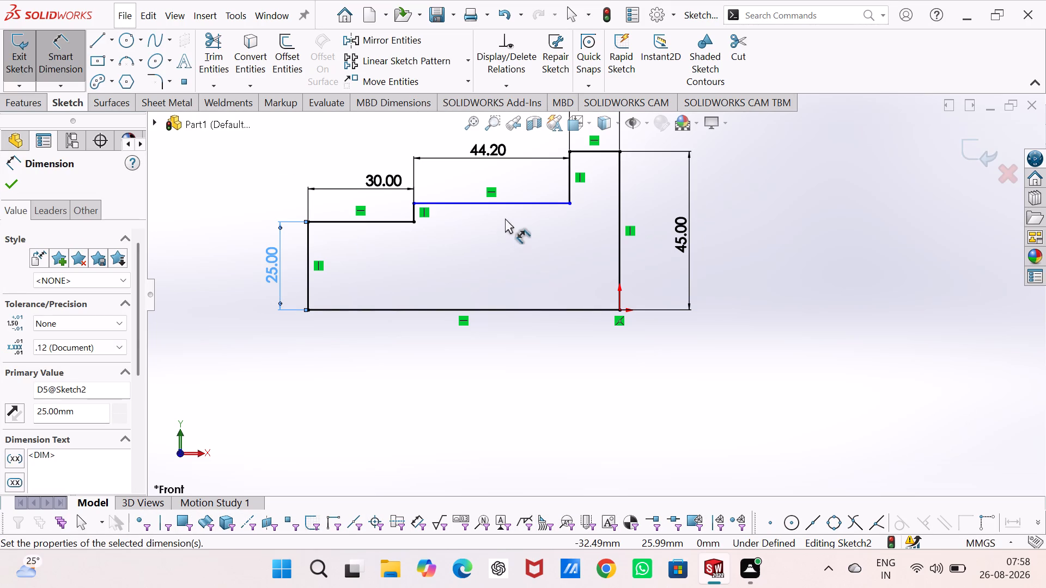
Dimension the height from the baseline to the recessed middle section's 44.2 mm line as 20 mm.
{"action": "left_click", "coordinate": [496, 311]}
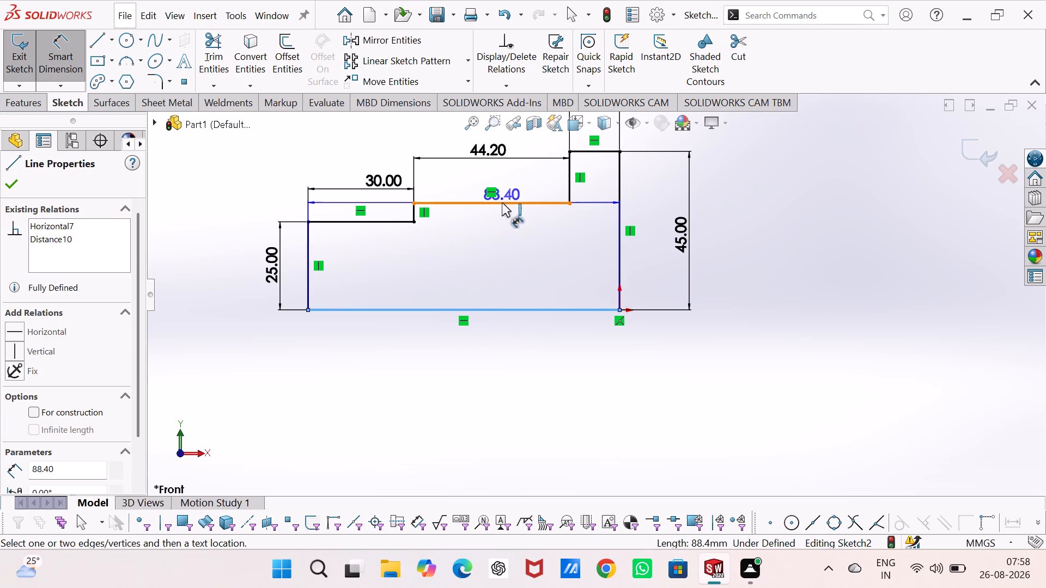
{"action": "left_click", "coordinate": [502, 203]}
{"action": "left_click", "coordinate": [501, 254]}
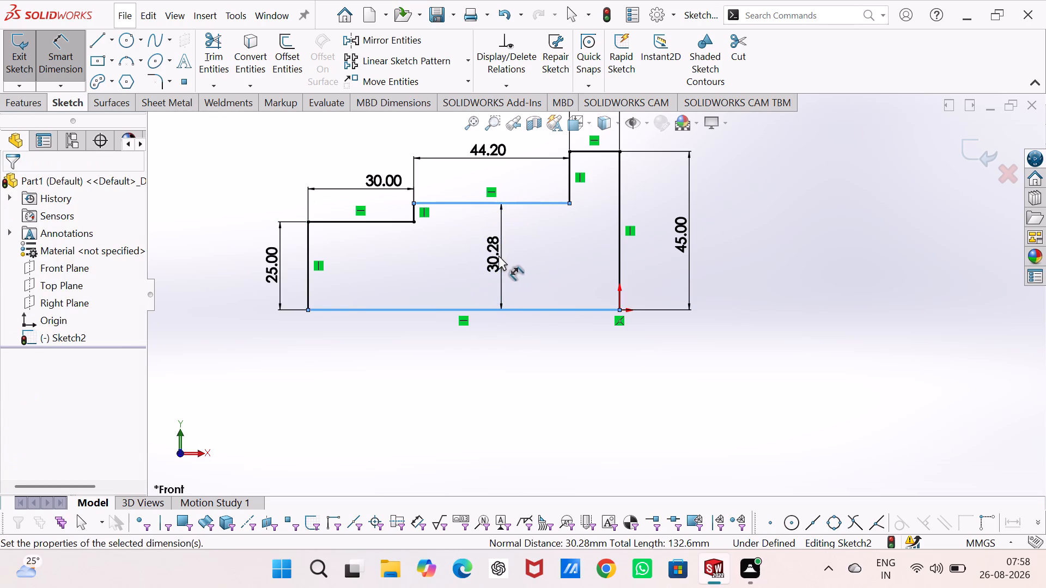
{"action": "type", "text": "20"}
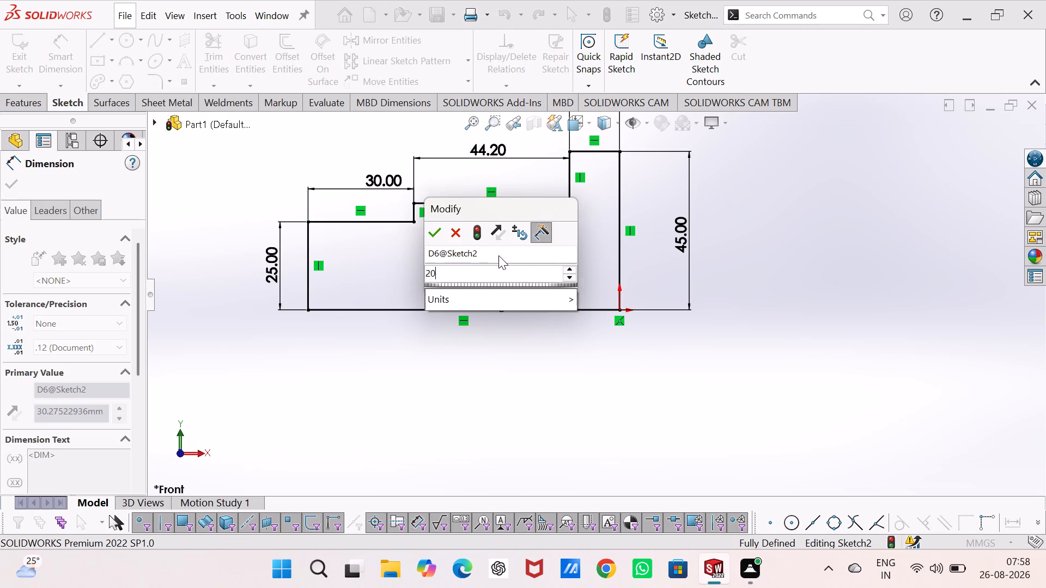
{"action": "key", "text": "Return"}
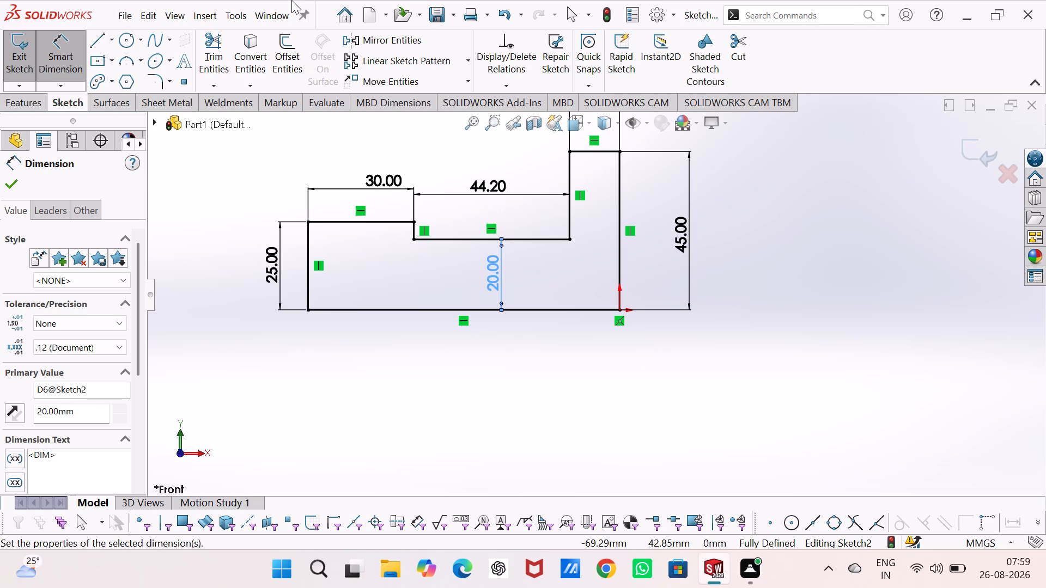
Exit the sketch and revolve the stepped profile 360 degrees about its long horizontal baseline.
{"action": "right_click", "coordinate": [234, 4]}
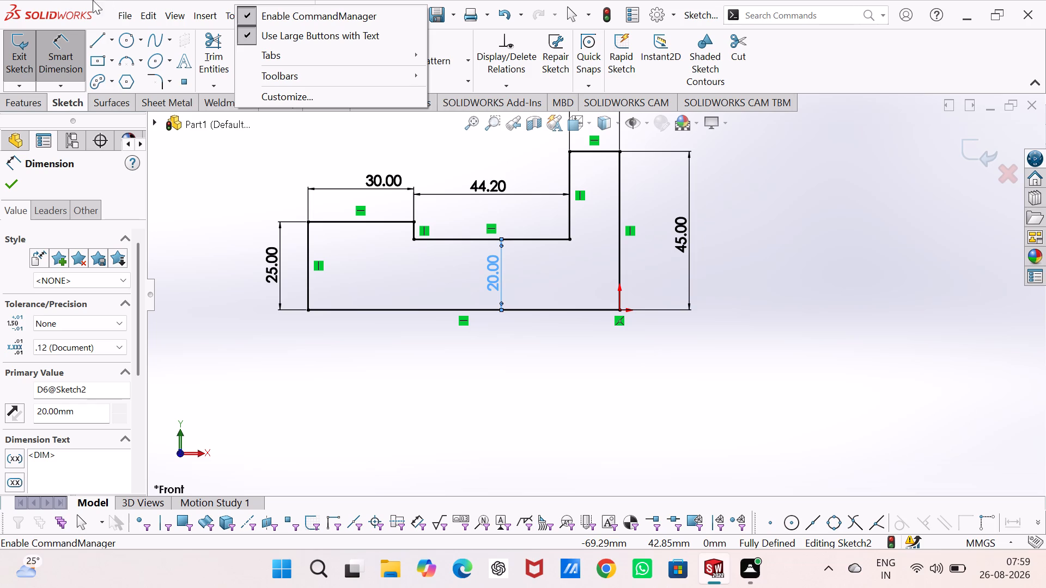
{"action": "left_click", "coordinate": [15, 66]}
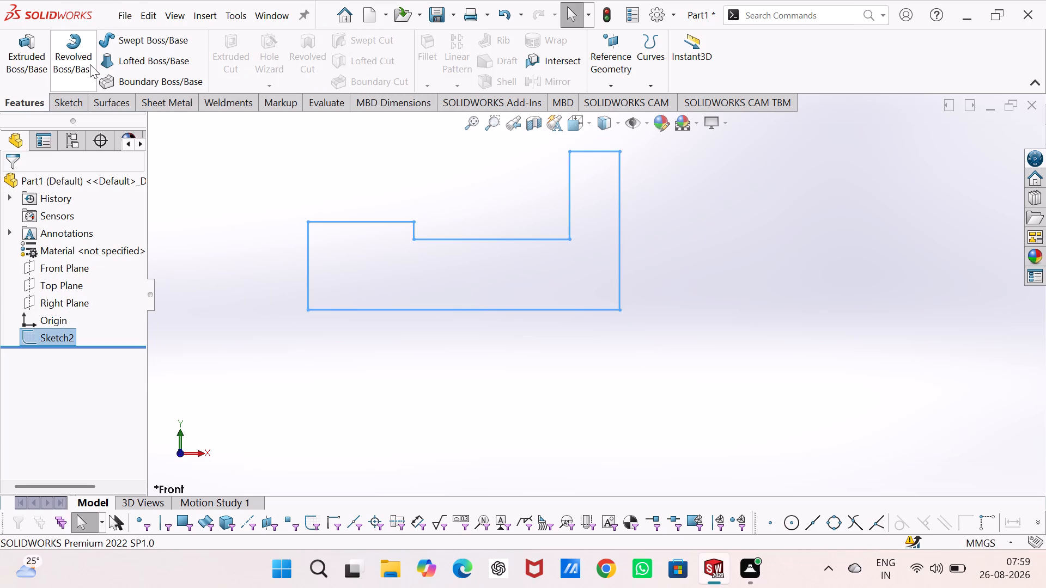
{"action": "left_click", "coordinate": [78, 49]}
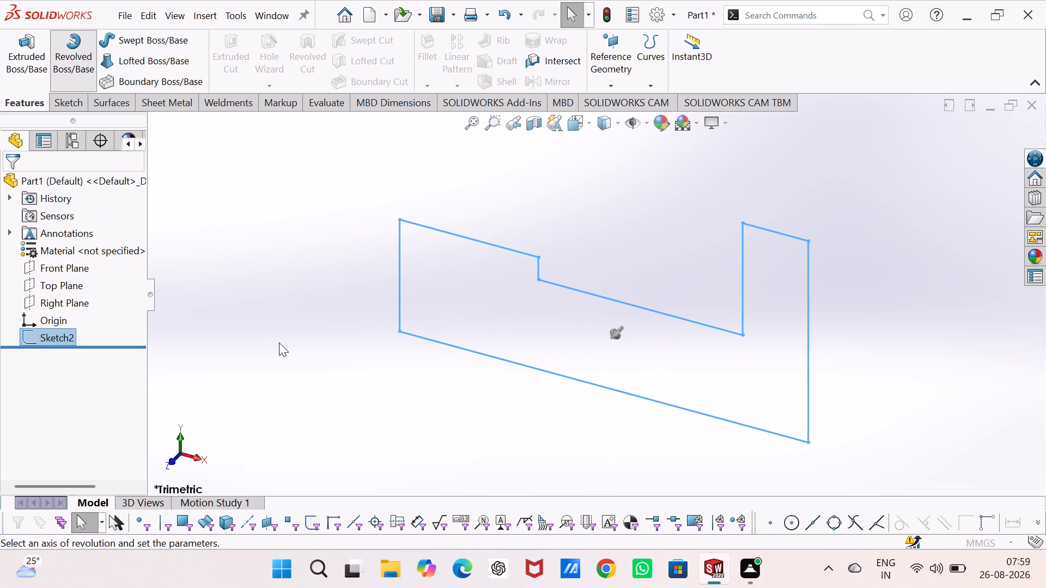
{"action": "left_click", "coordinate": [456, 346]}
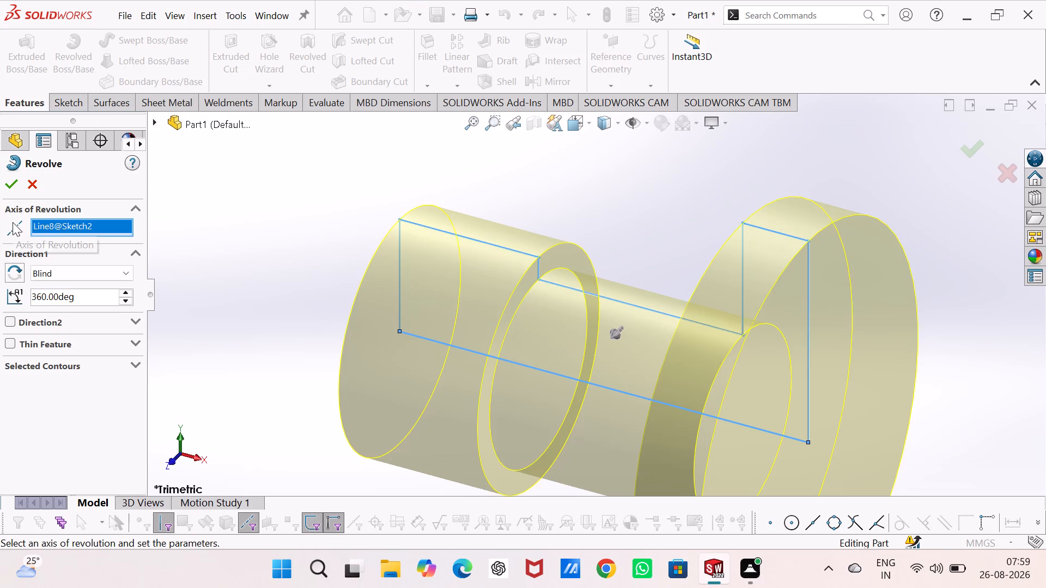
{"action": "left_click", "coordinate": [8, 173]}
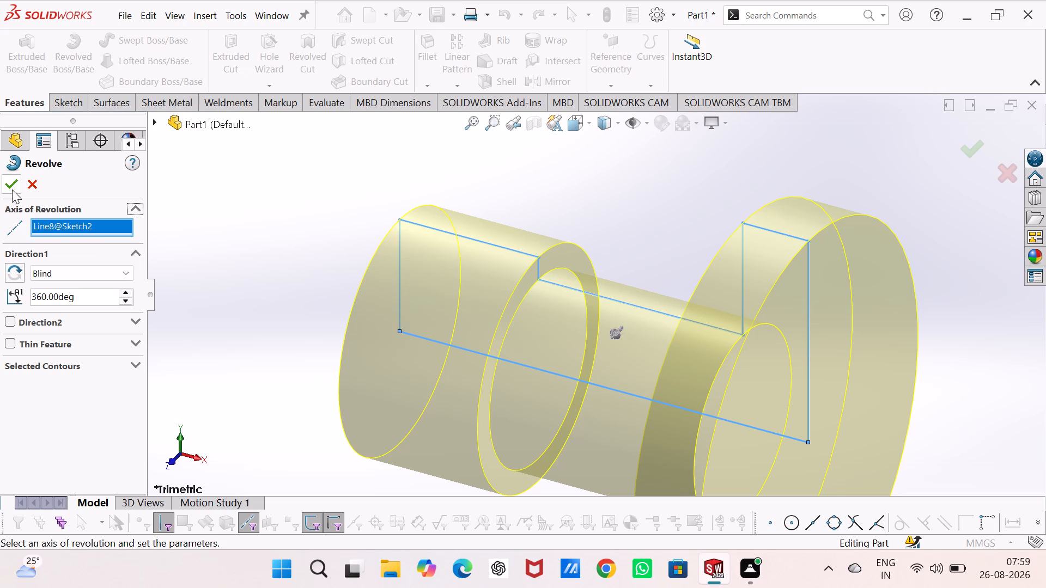
{"action": "left_click", "coordinate": [12, 189]}
On the large flange's annular face on the sleeve side, sketch an origin-centred circle about 72 mm in diameter.
{"action": "scroll", "coordinate": [222, 188], "scroll_direction": "down", "scroll_amount": 1}
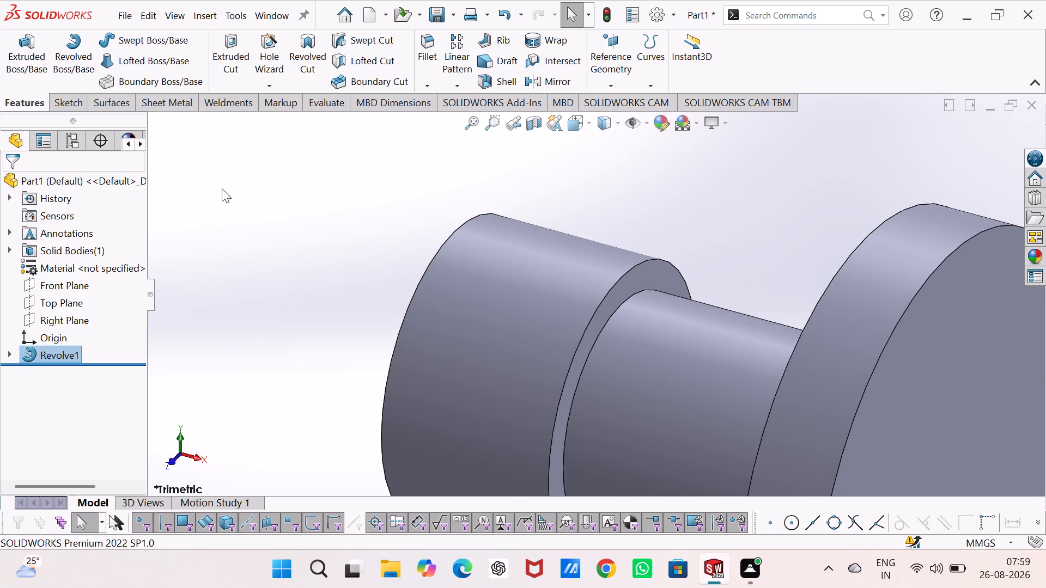
{"action": "scroll", "coordinate": [222, 188], "scroll_direction": "up", "scroll_amount": 6}
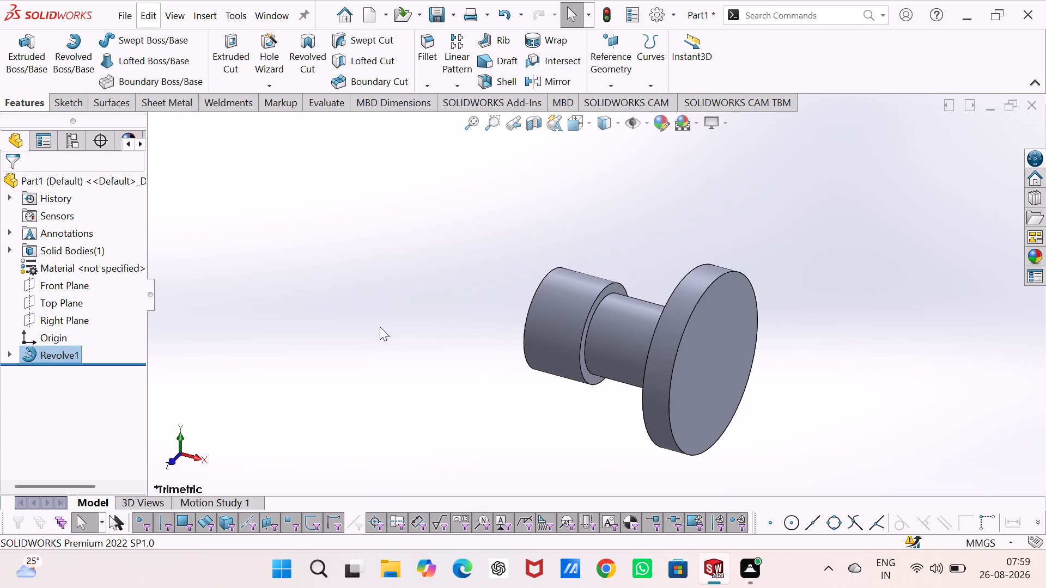
{"action": "middle_click_drag", "start_coordinate": [426, 245], "coordinate": [522, 356]}
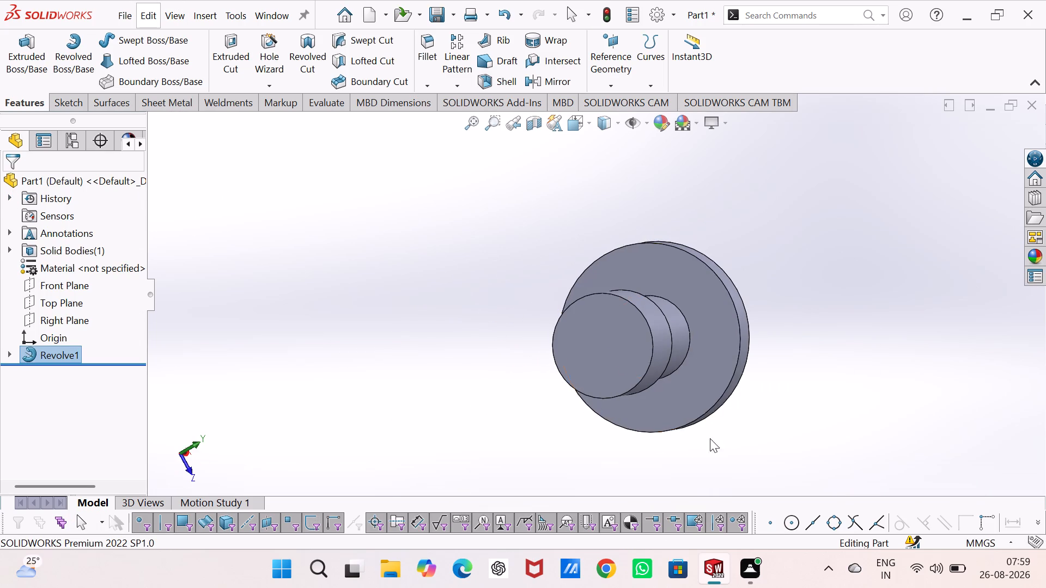
{"action": "left_click", "coordinate": [719, 340]}
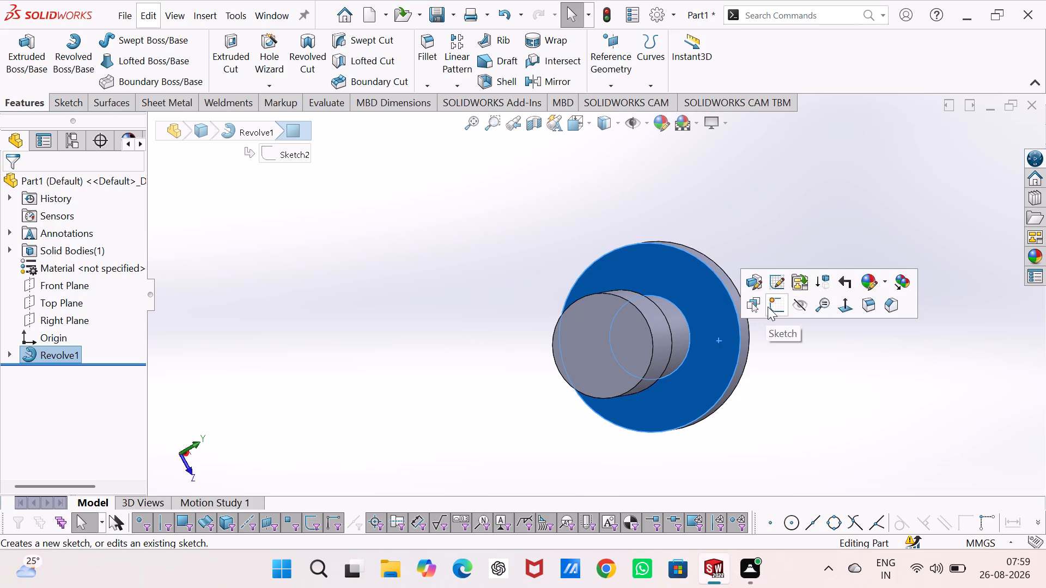
{"action": "left_click", "coordinate": [768, 307]}
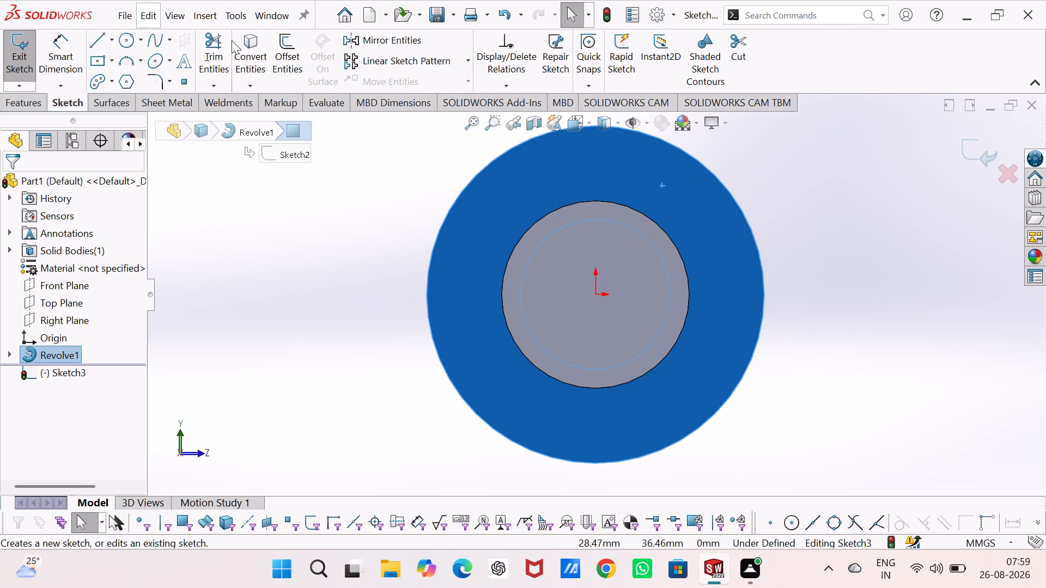
{"action": "left_click", "coordinate": [127, 38]}
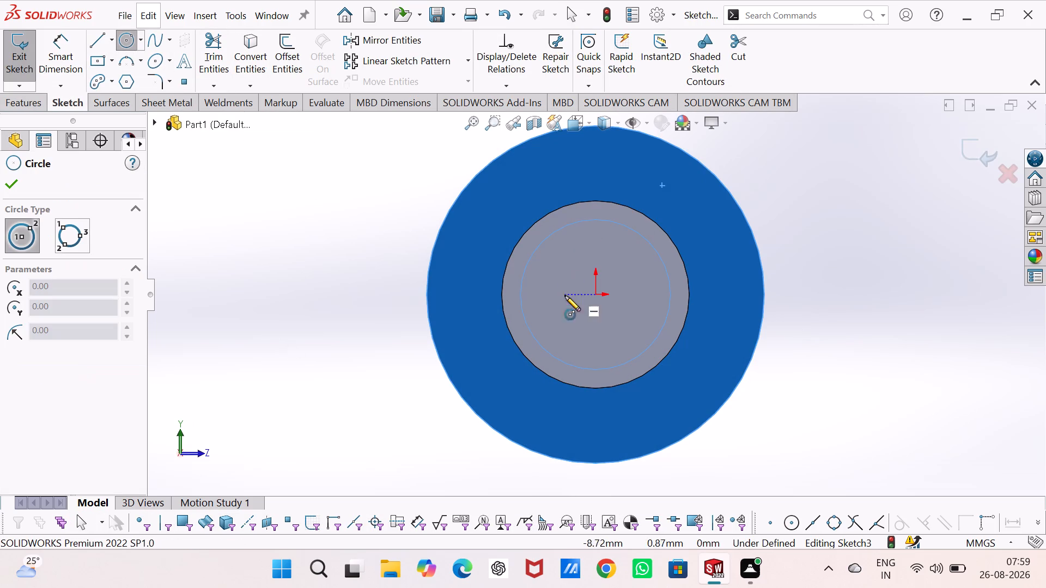
{"action": "left_click", "coordinate": [595, 296]}
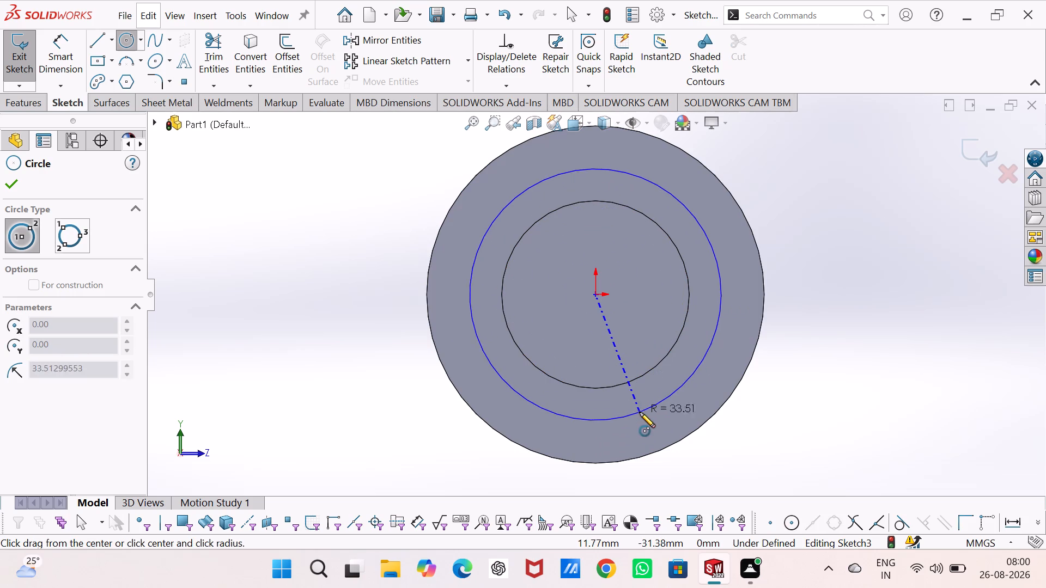
{"action": "left_click", "coordinate": [642, 421]}
Dimension the flange-face circle's diameter as 65 mm.
{"action": "right_click_drag", "start_coordinate": [306, 379], "coordinate": [307, 272]}
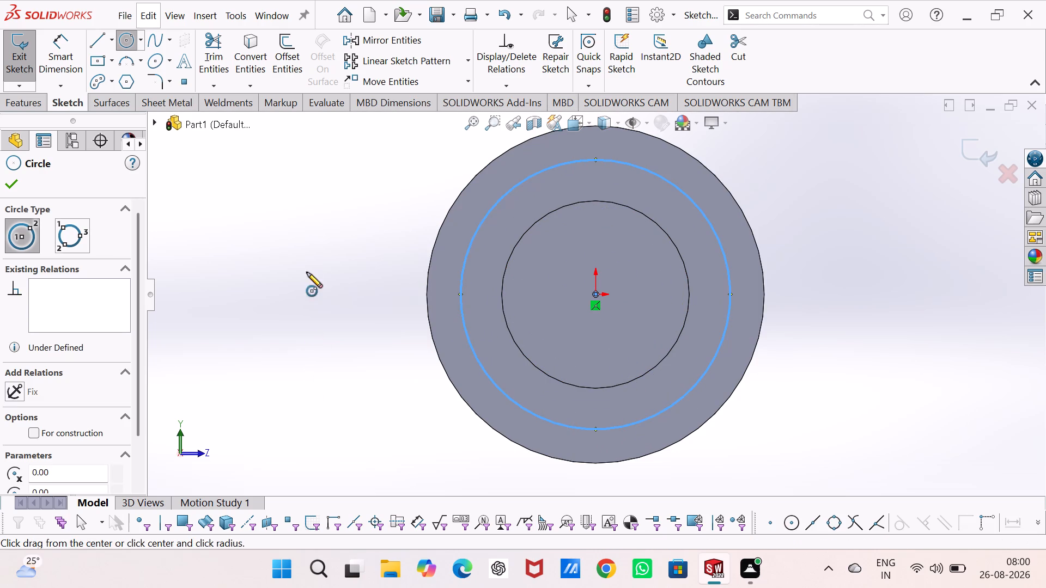
{"action": "right_click_drag", "start_coordinate": [307, 272], "coordinate": [307, 175]}
{"action": "left_click", "coordinate": [463, 275]}
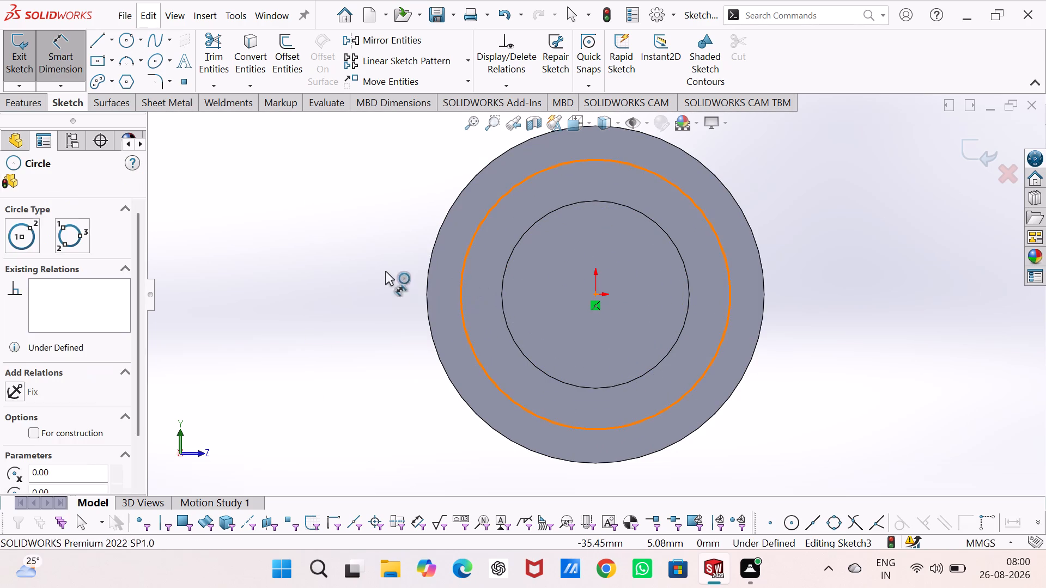
{"action": "left_click", "coordinate": [372, 268]}
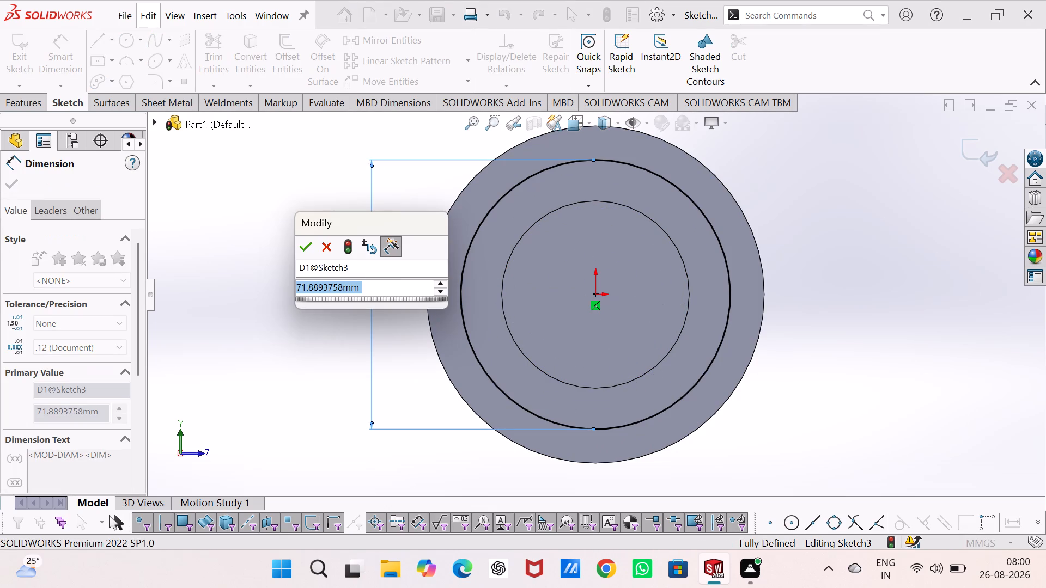
{"action": "type", "text": "65"}
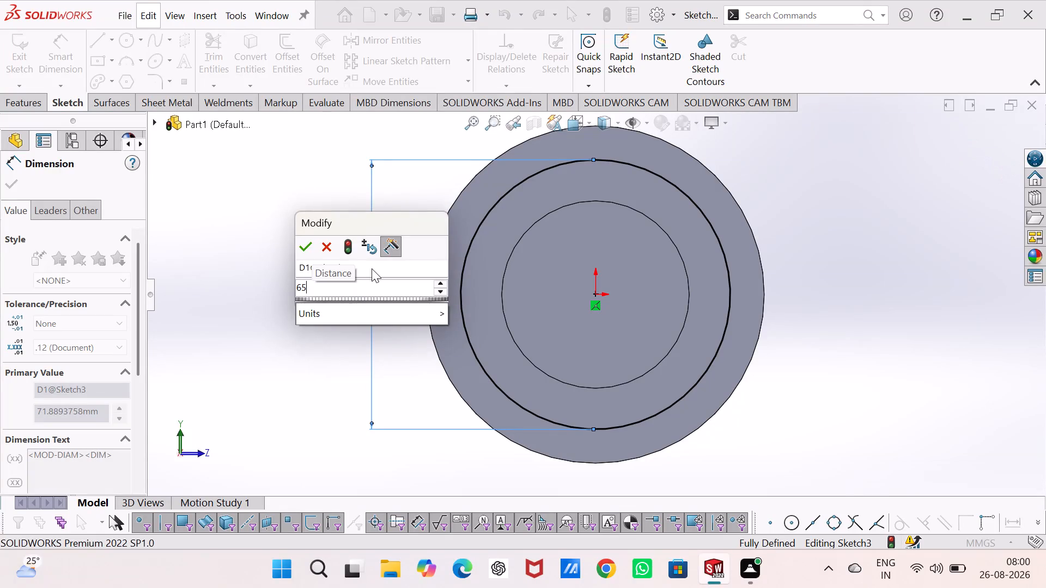
{"action": "key", "text": "Return"}
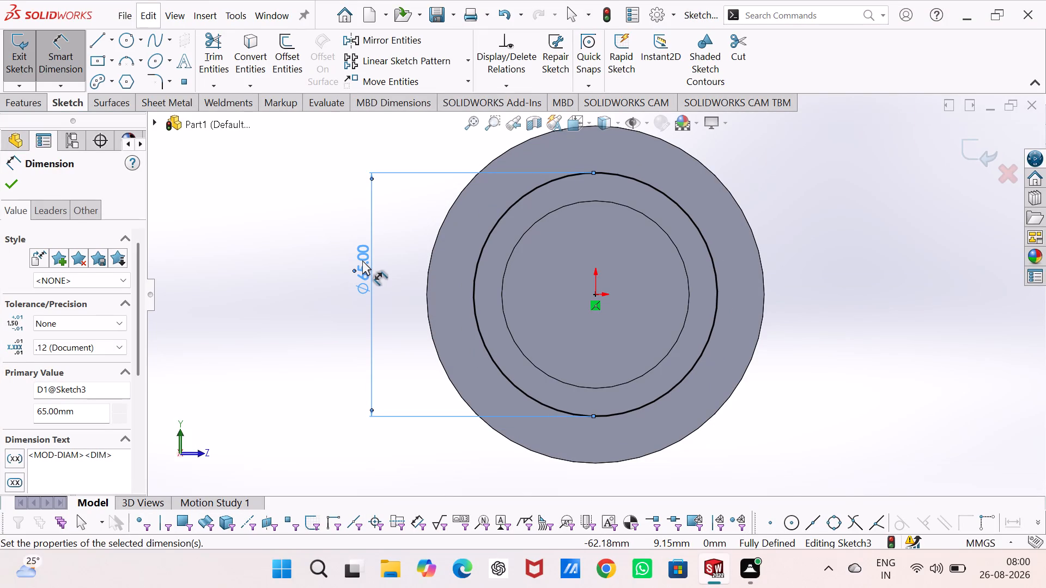
Convert the 65 mm flange-face circle to construction geometry.
{"action": "key", "text": "Escape"}
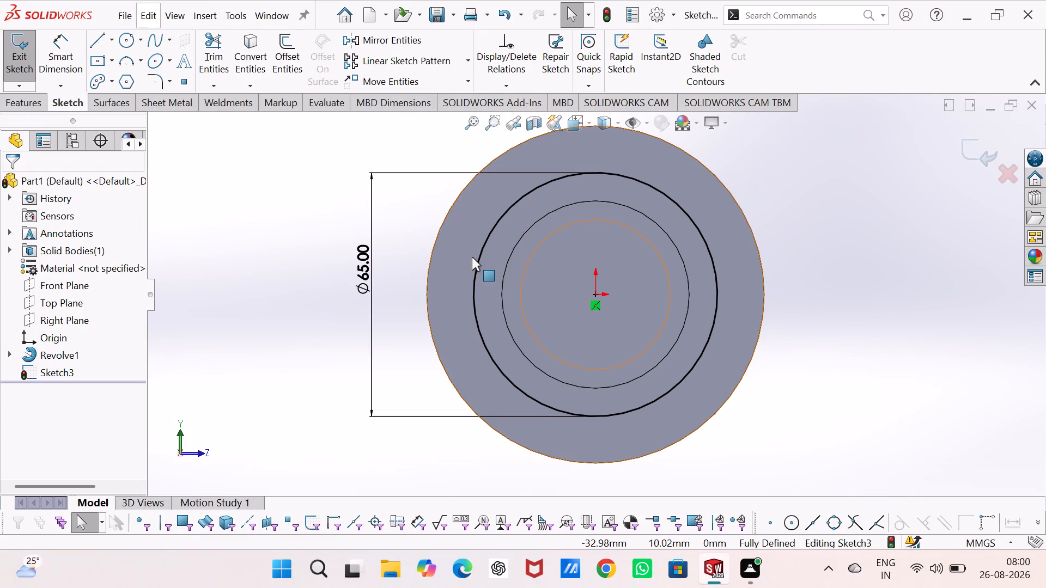
{"action": "right_click", "coordinate": [473, 277]}
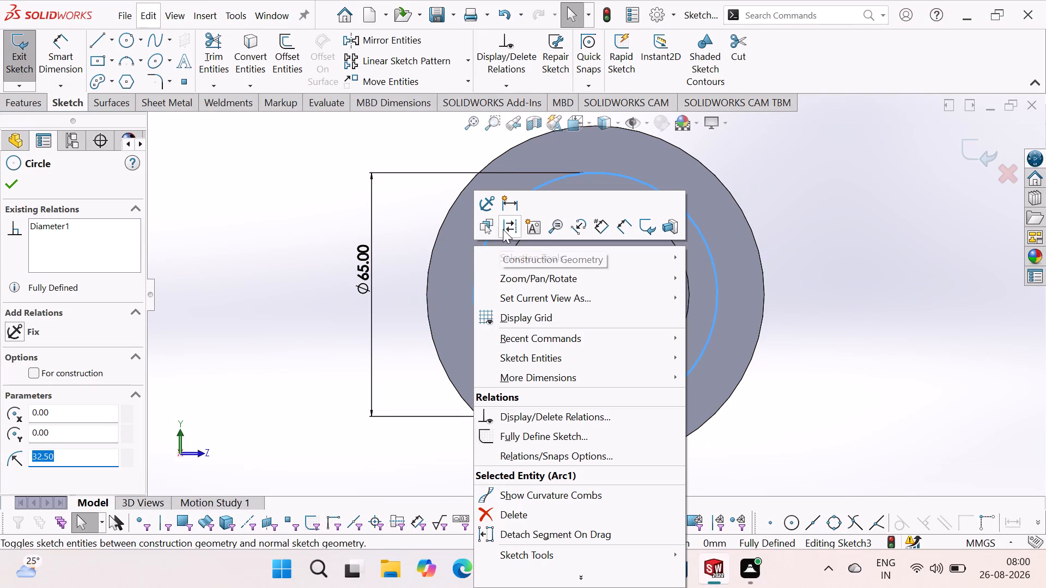
{"action": "left_click", "coordinate": [503, 229]}
{"action": "left_click", "coordinate": [281, 212]}
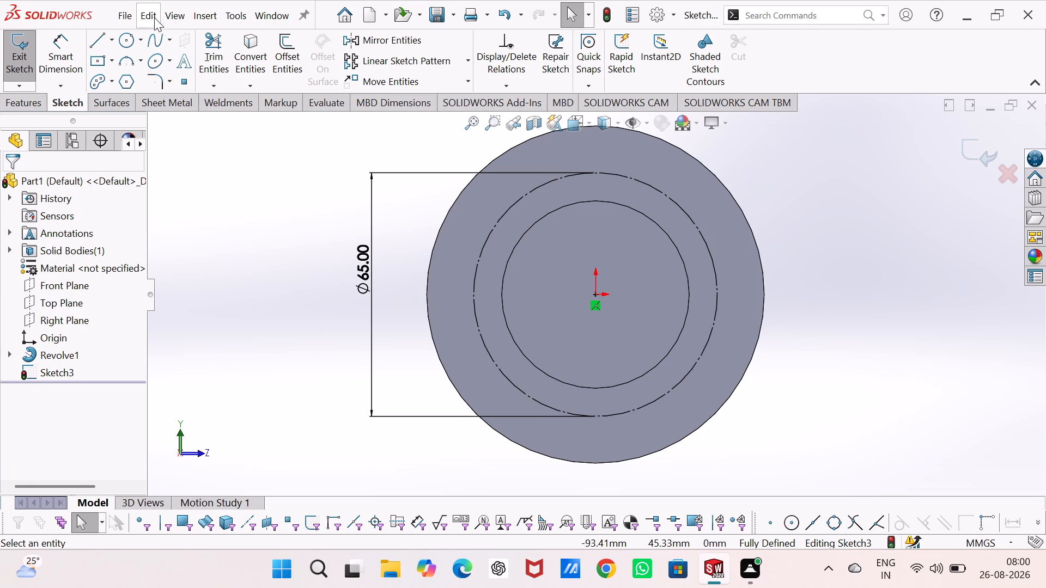
Sketch a circle about 9 mm in diameter centred on the lowest quadrant point of the construction circle.
{"action": "left_click", "coordinate": [126, 33]}
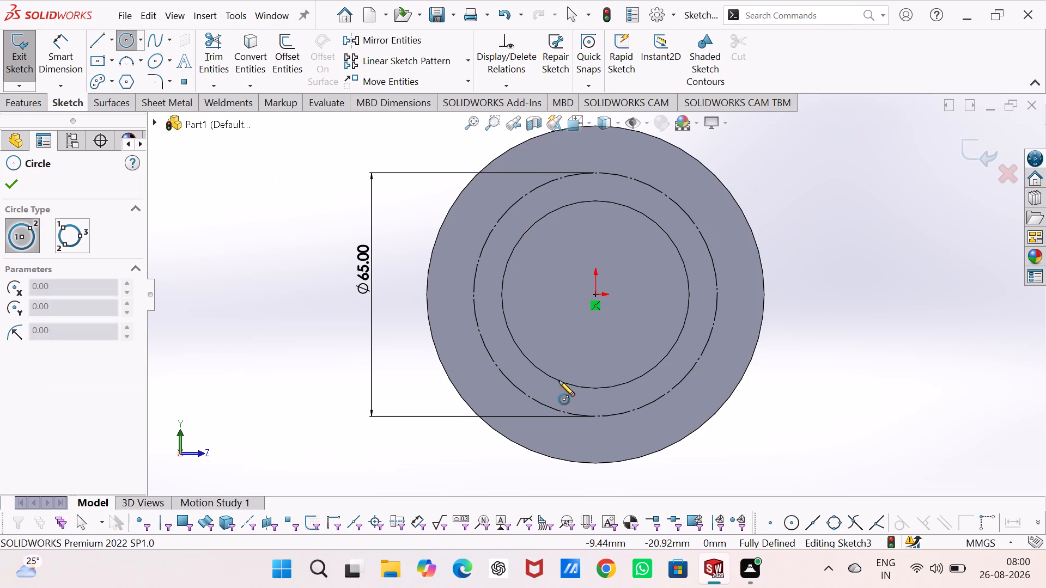
{"action": "left_click", "coordinate": [596, 416]}
{"action": "left_click", "coordinate": [603, 432]}
Dimension the small bolt-hole circle's diameter as 12.5 mm.
{"action": "right_click_drag", "start_coordinate": [241, 431], "coordinate": [241, 431]}
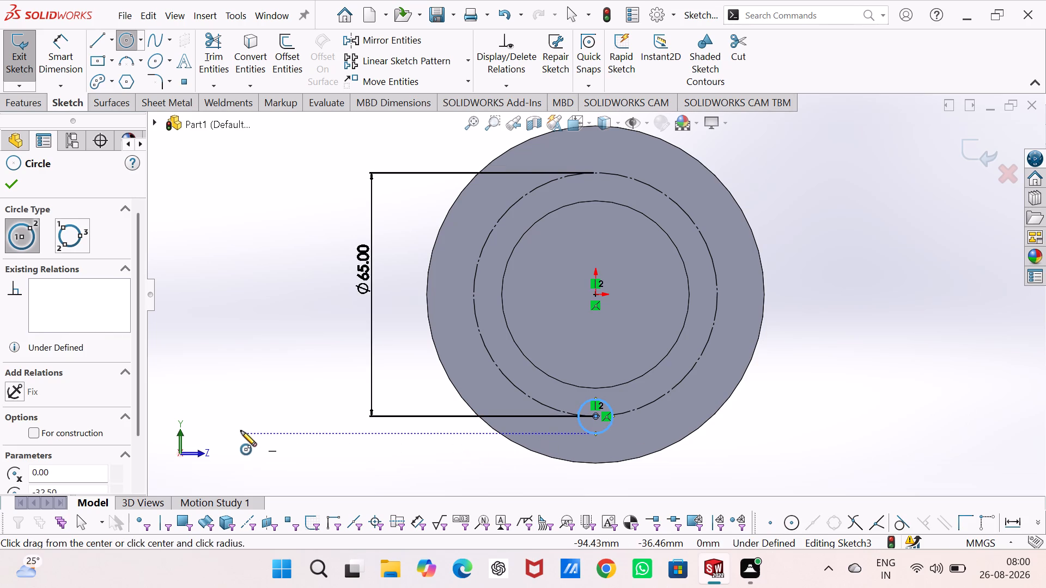
{"action": "right_click_drag", "start_coordinate": [241, 431], "coordinate": [259, 292]}
{"action": "left_click_drag", "start_coordinate": [606, 429], "coordinate": [615, 431]}
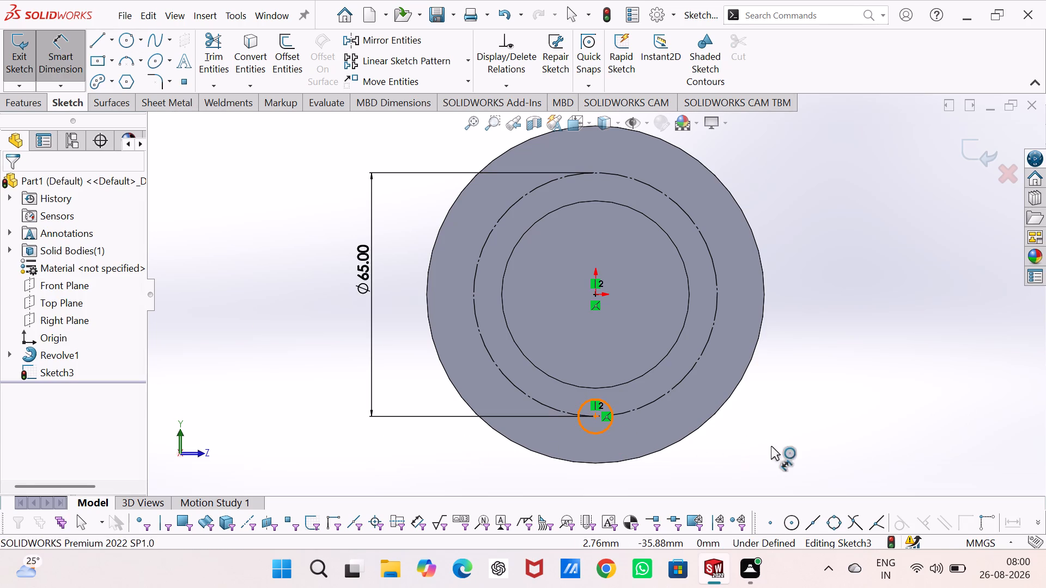
{"action": "left_click", "coordinate": [771, 446]}
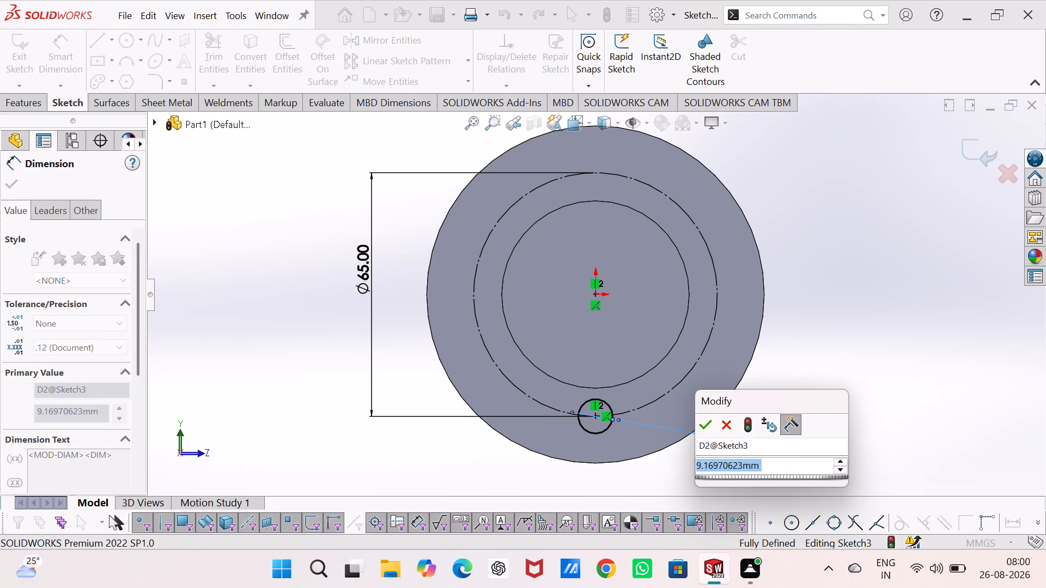
{"action": "type", "text": "12."}
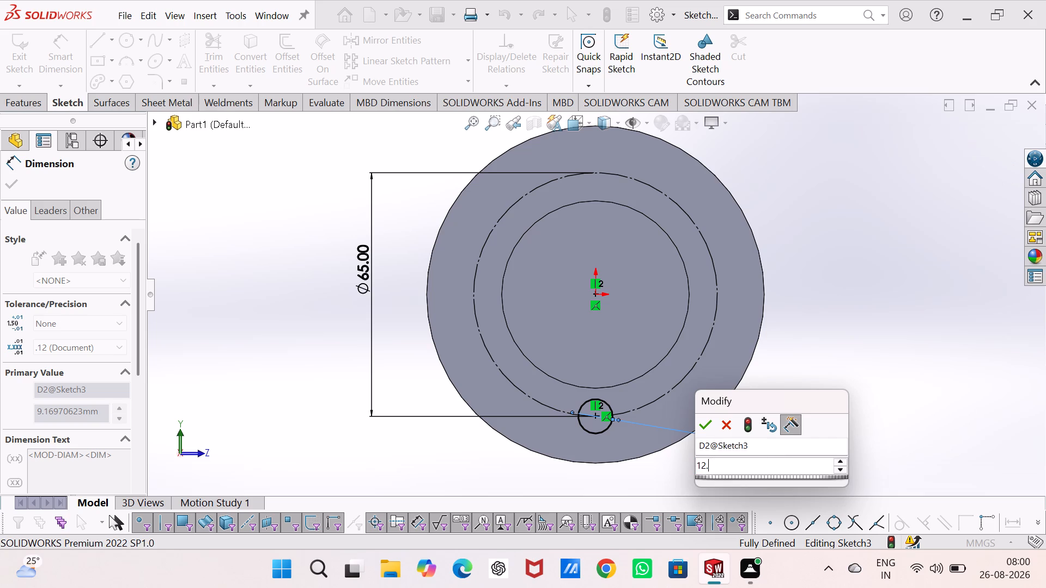
{"action": "key", "text": "5"}
{"action": "key", "text": "Return"}
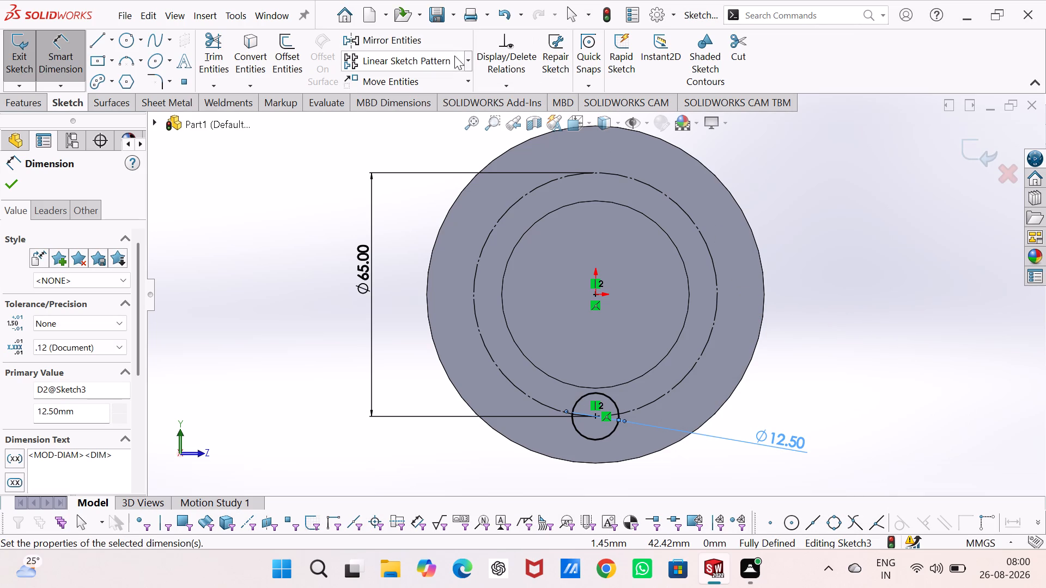
Circular-pattern the 12.5 mm circle about the origin as 4 equally spaced instances over 360 degrees.
{"action": "left_click", "coordinate": [472, 59]}
{"action": "left_click", "coordinate": [469, 54]}
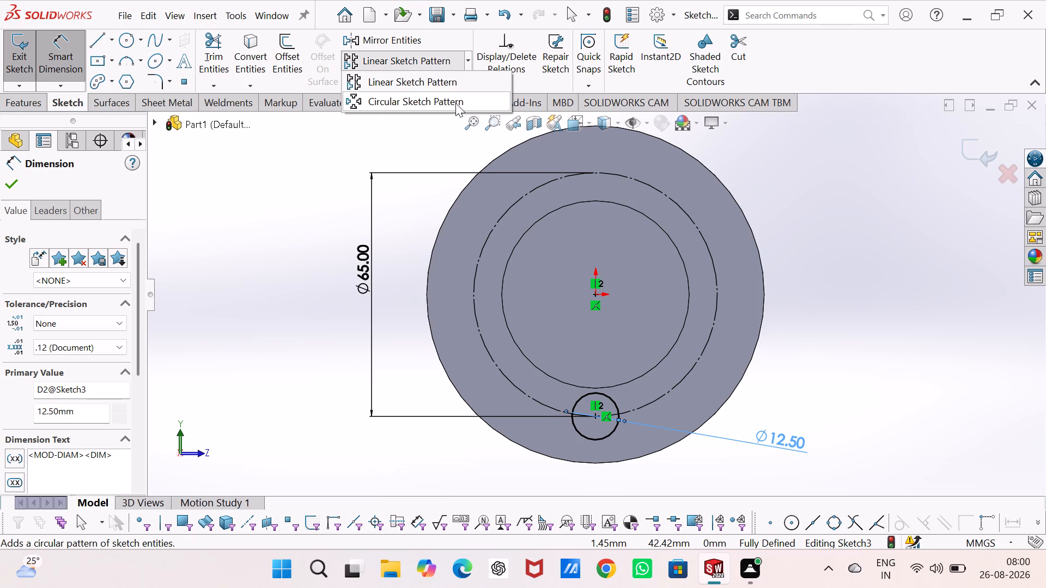
{"action": "left_click", "coordinate": [455, 103]}
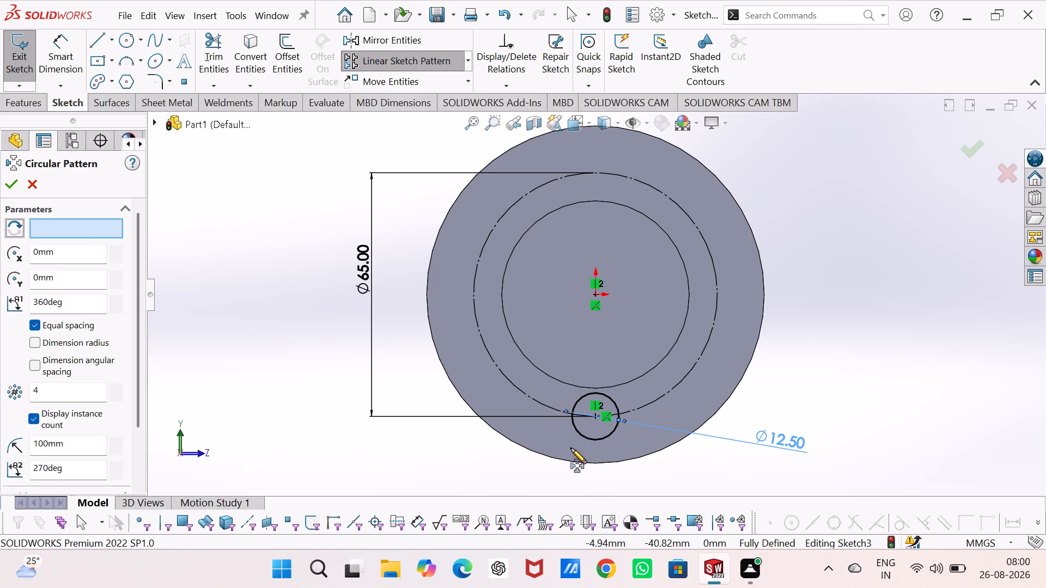
{"action": "left_click", "coordinate": [577, 431]}
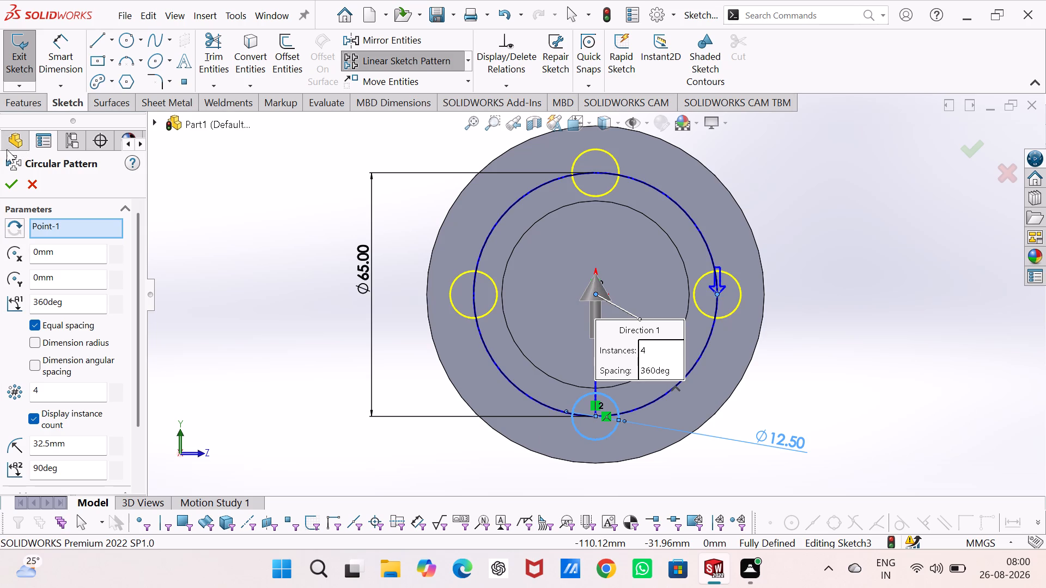
{"action": "left_click", "coordinate": [8, 181]}
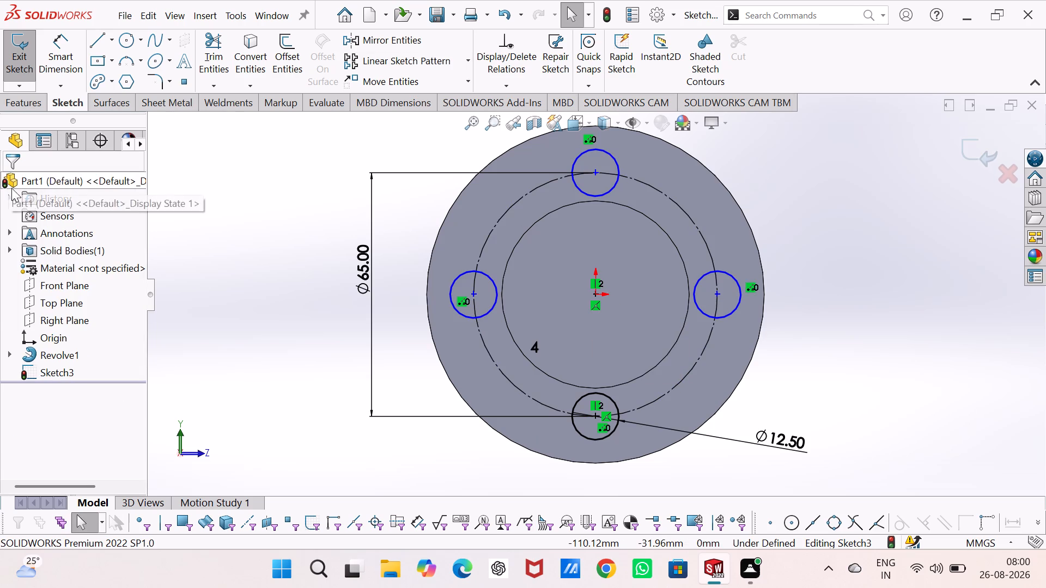
Exit the sketch and extrude-cut the four bolt-hole circles through the flange with the Through All end condition.
{"action": "left_click", "coordinate": [21, 70]}
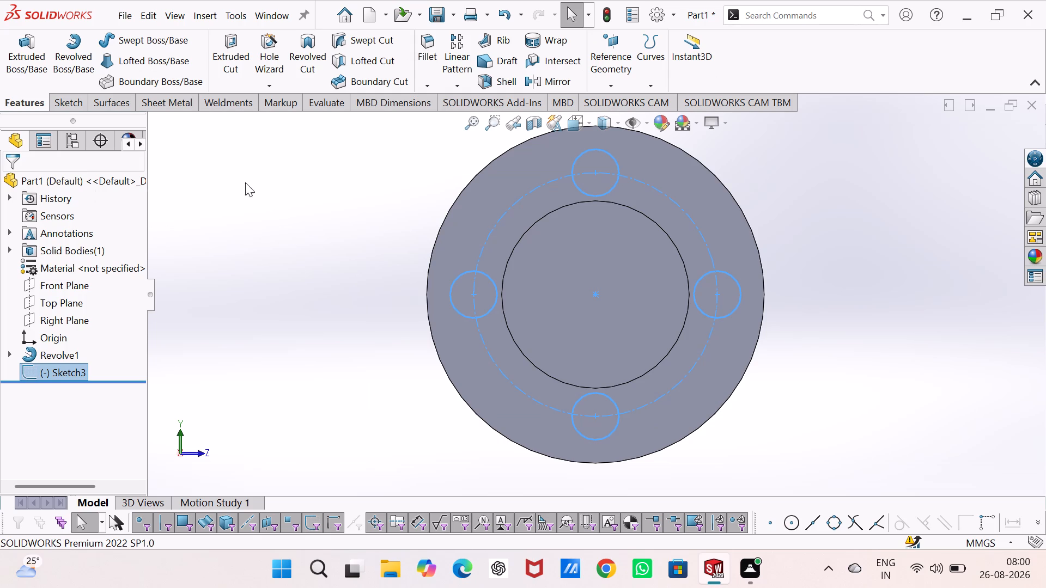
{"action": "key", "text": "ctrl+7"}
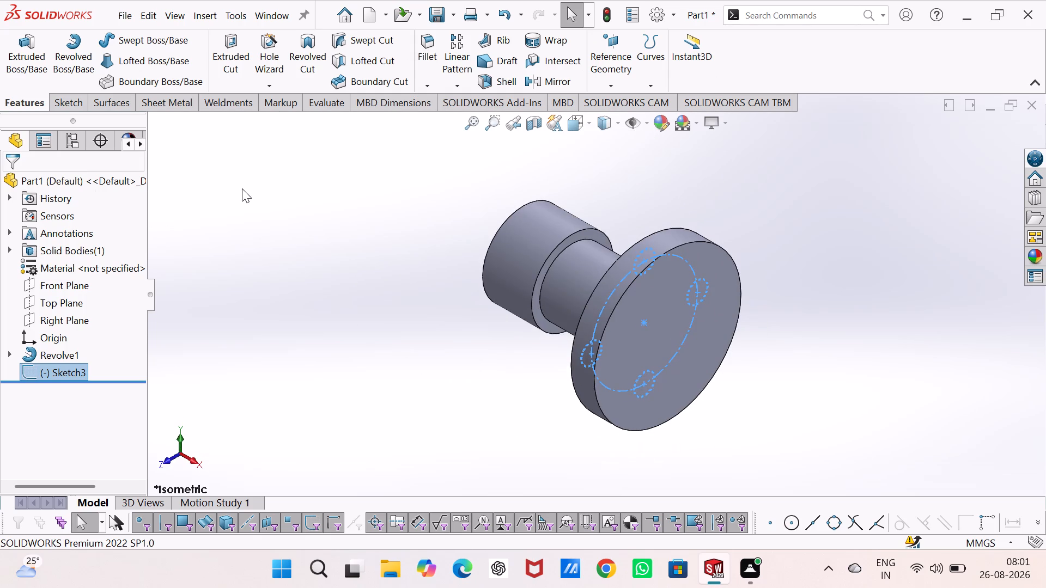
{"action": "left_click", "coordinate": [226, 43]}
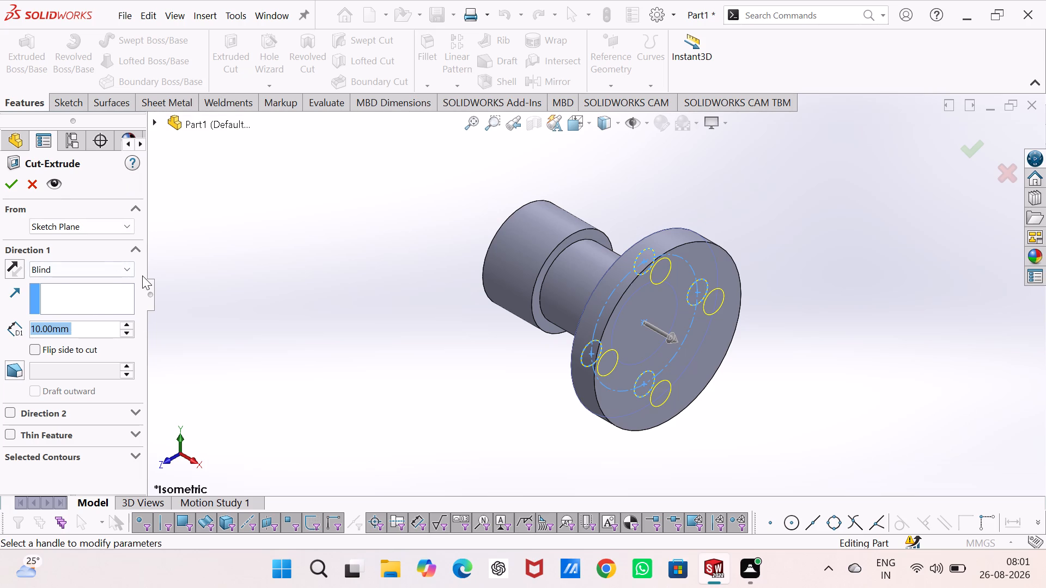
{"action": "left_click", "coordinate": [129, 267]}
{"action": "left_click", "coordinate": [119, 296]}
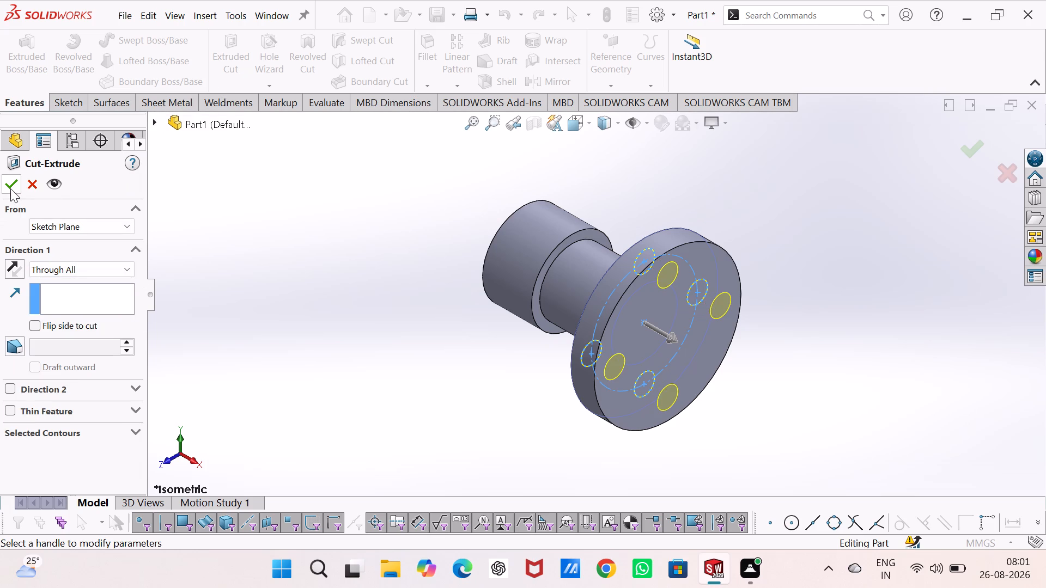
{"action": "left_click", "coordinate": [11, 181]}
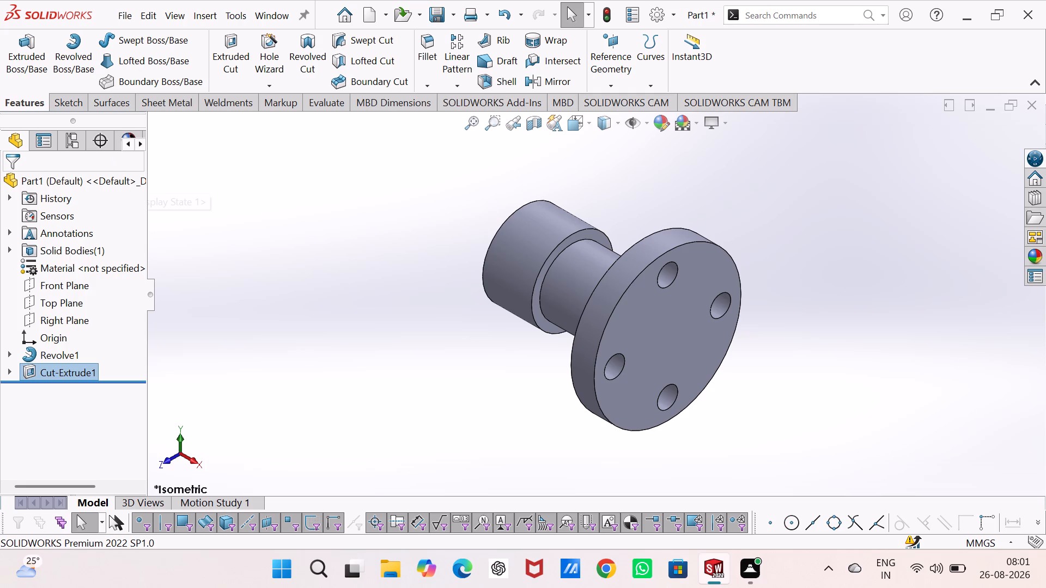
On the sleeve's free circular end face, sketch an origin-centred circle about 34 mm in diameter.
{"action": "middle_click_drag", "start_coordinate": [300, 240], "coordinate": [386, 295]}
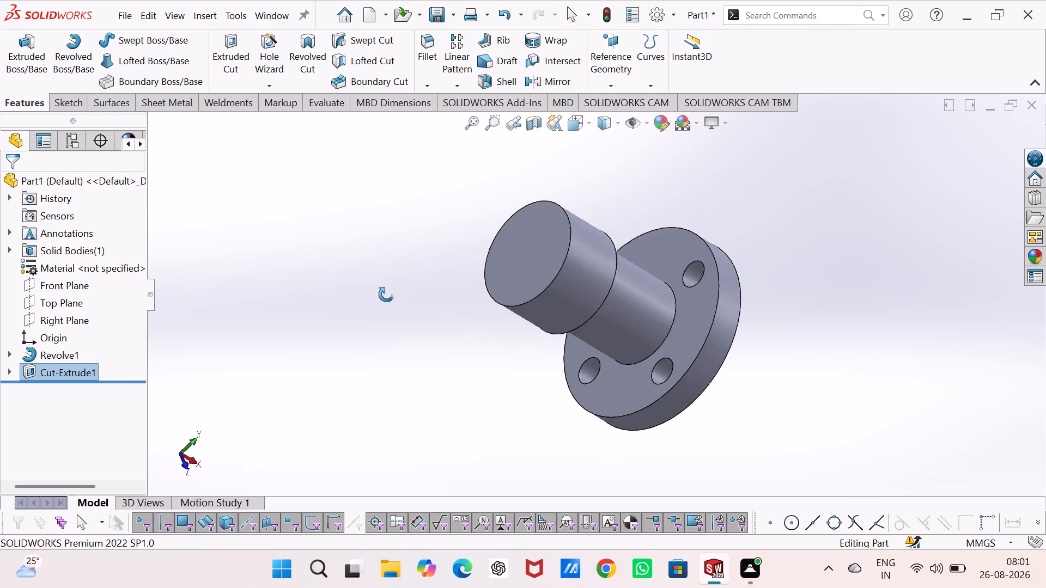
{"action": "middle_click_drag", "start_coordinate": [386, 295], "coordinate": [419, 323]}
{"action": "left_click", "coordinate": [602, 256]}
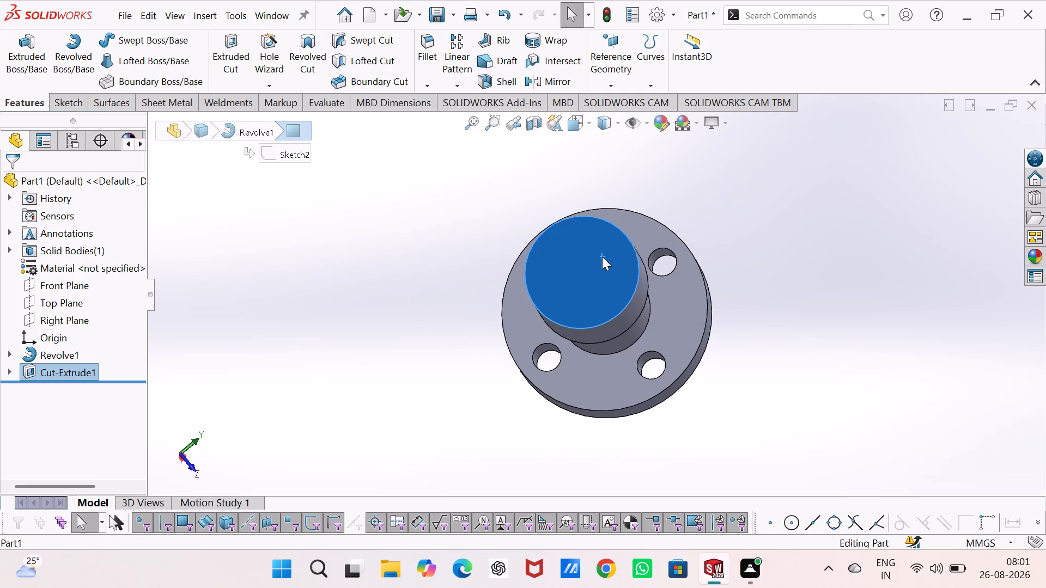
{"action": "left_click", "coordinate": [655, 224]}
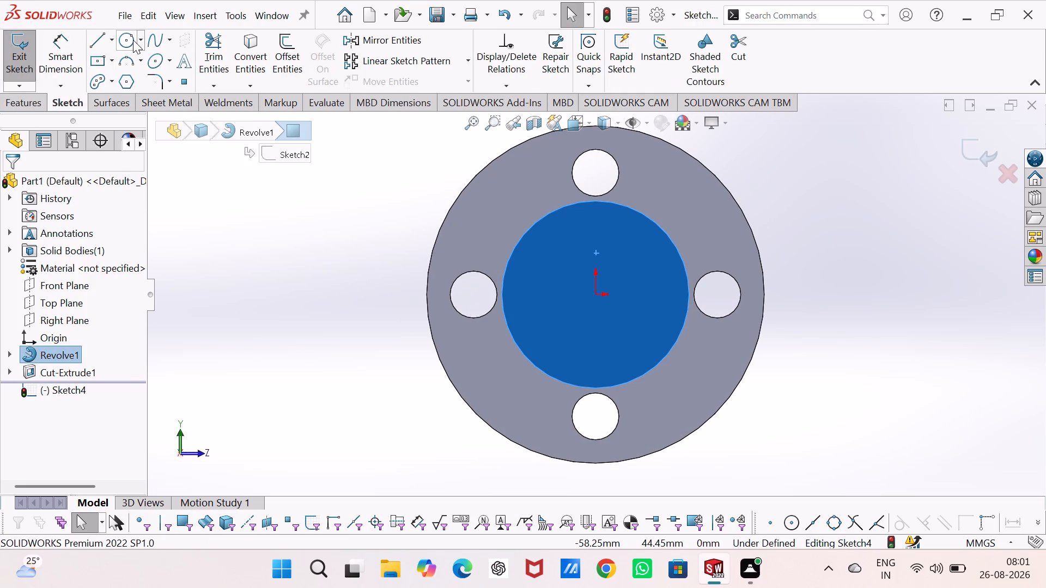
{"action": "left_click", "coordinate": [126, 38]}
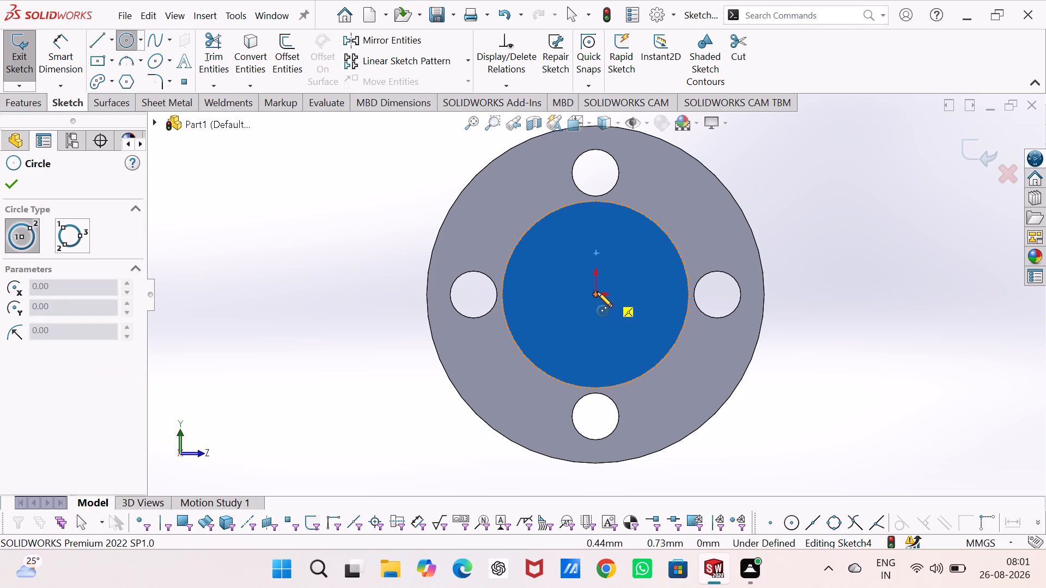
{"action": "left_click", "coordinate": [597, 294]}
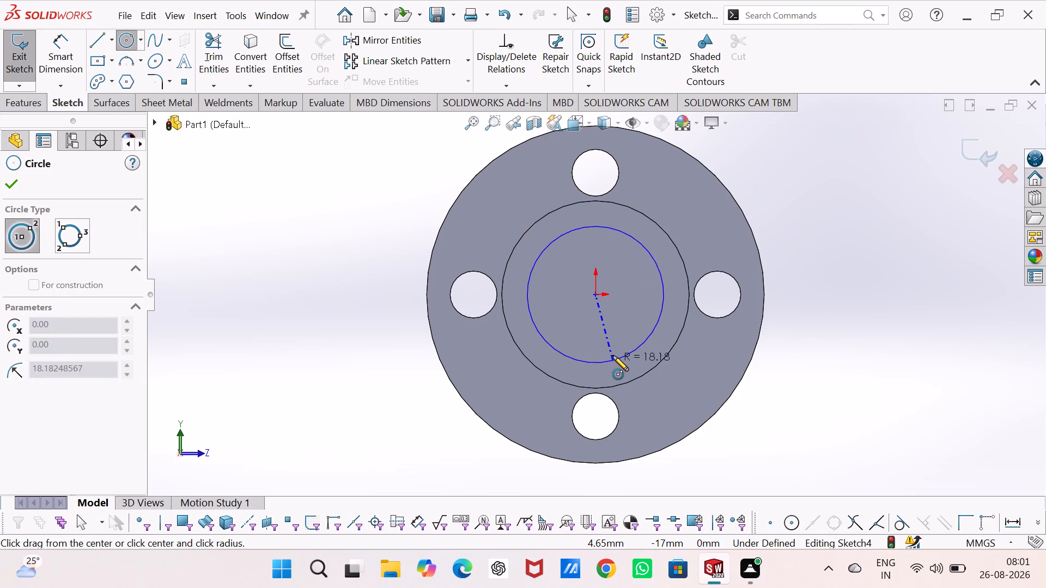
{"action": "left_click", "coordinate": [613, 355]}
Dimension the sleeve-end circle's diameter as 38 mm.
{"action": "right_click_drag", "start_coordinate": [392, 401], "coordinate": [392, 229]}
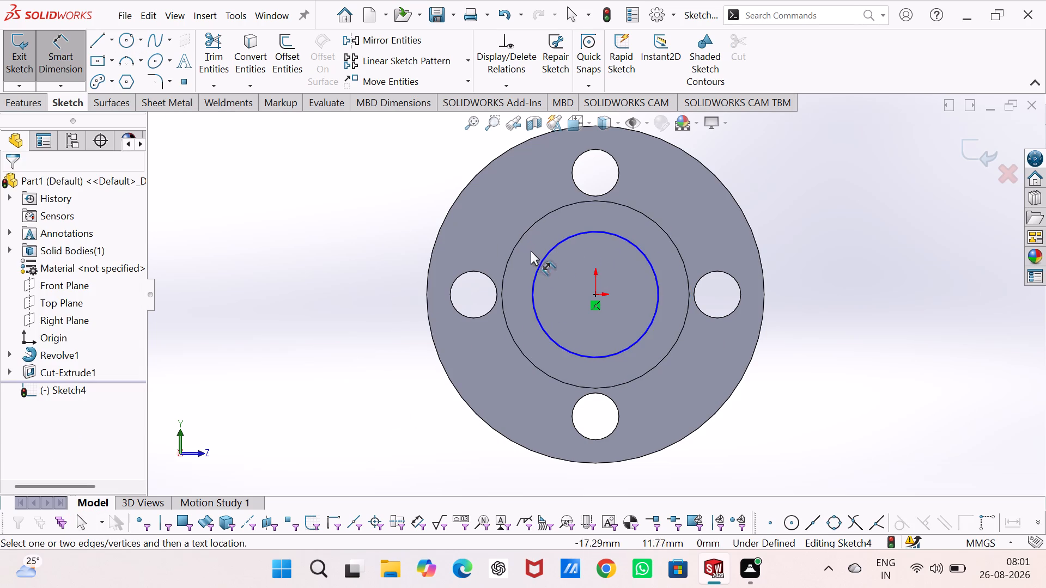
{"action": "left_click", "coordinate": [541, 267]}
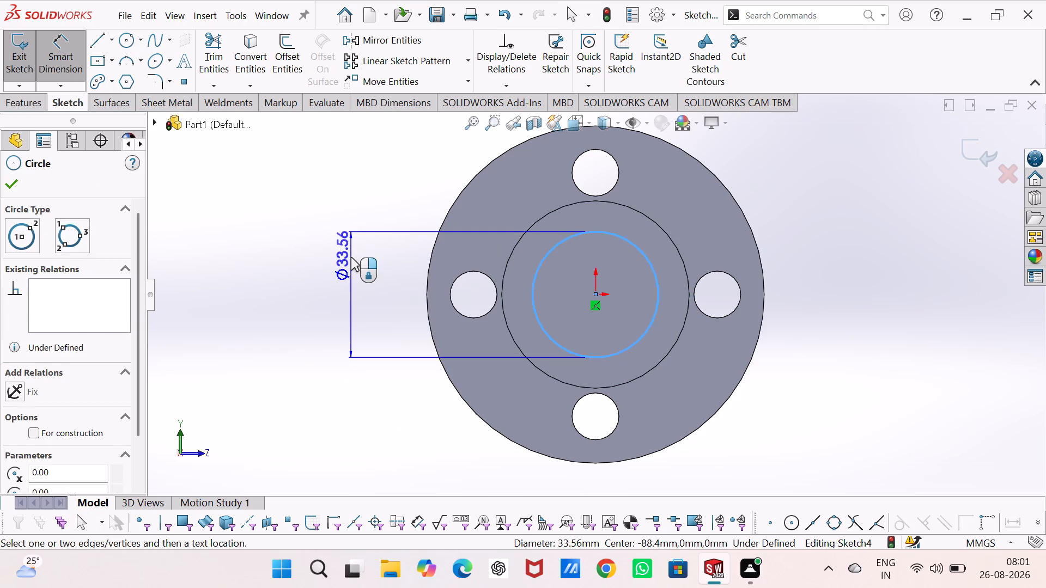
{"action": "left_click", "coordinate": [351, 257]}
{"action": "key", "text": "3"}
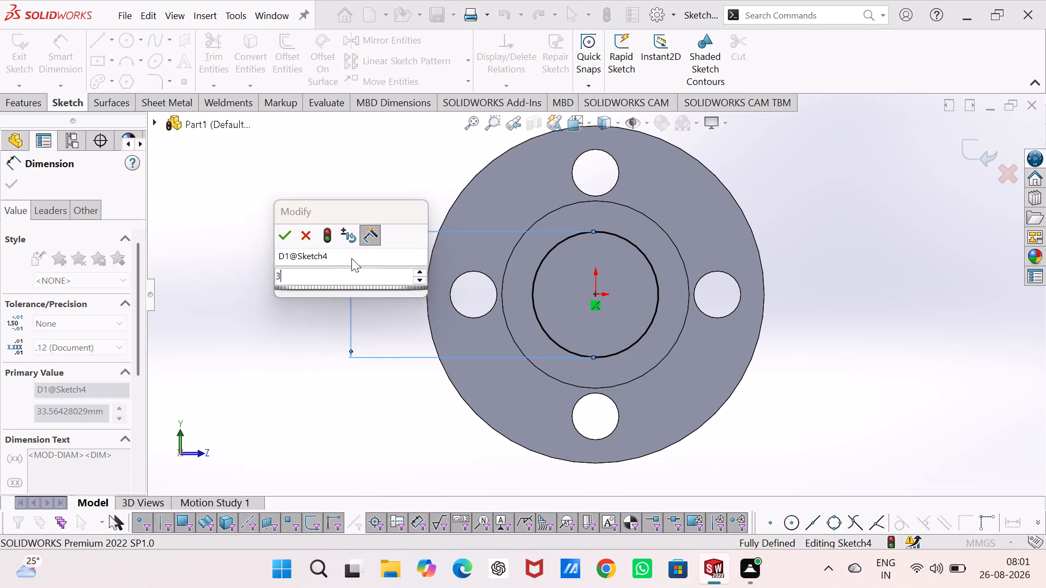
{"action": "key", "text": "8"}
{"action": "key", "text": "Return"}
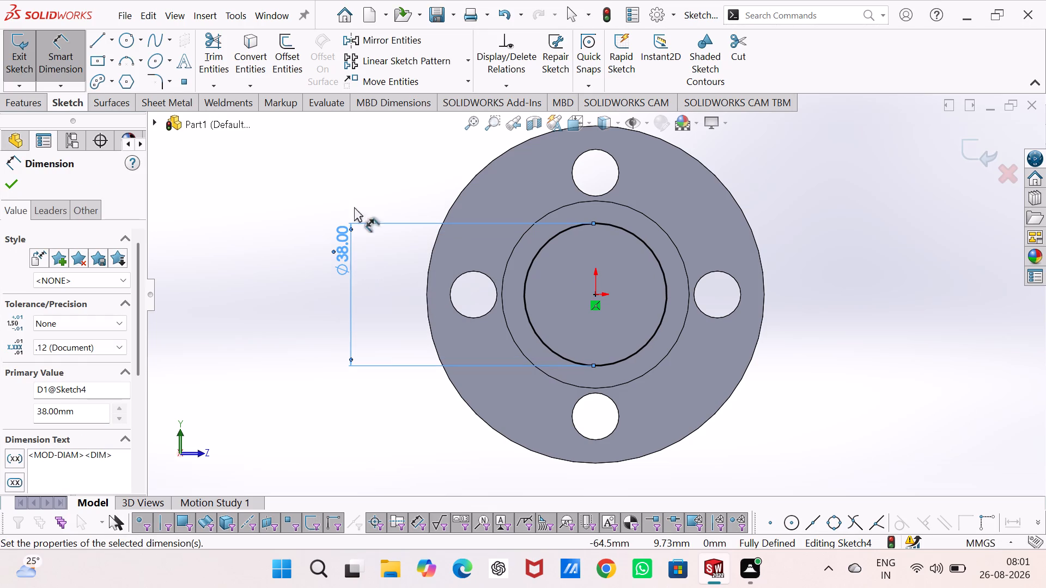
Exit the sketch and extrude-cut the 38 mm circle into the sleeve end as a Blind cut 24 mm deep.
{"action": "left_click", "coordinate": [28, 51]}
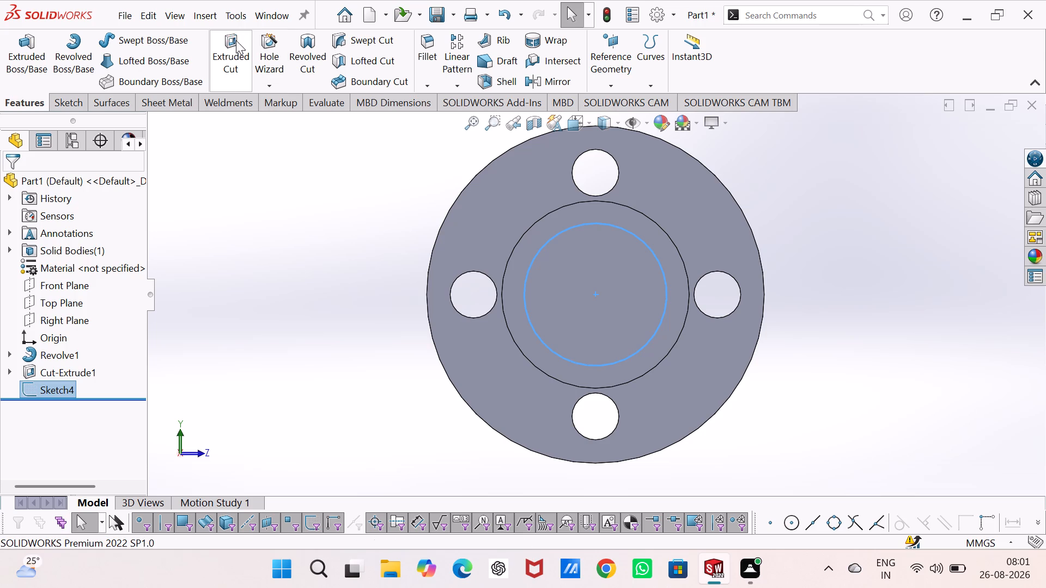
{"action": "left_click", "coordinate": [236, 40]}
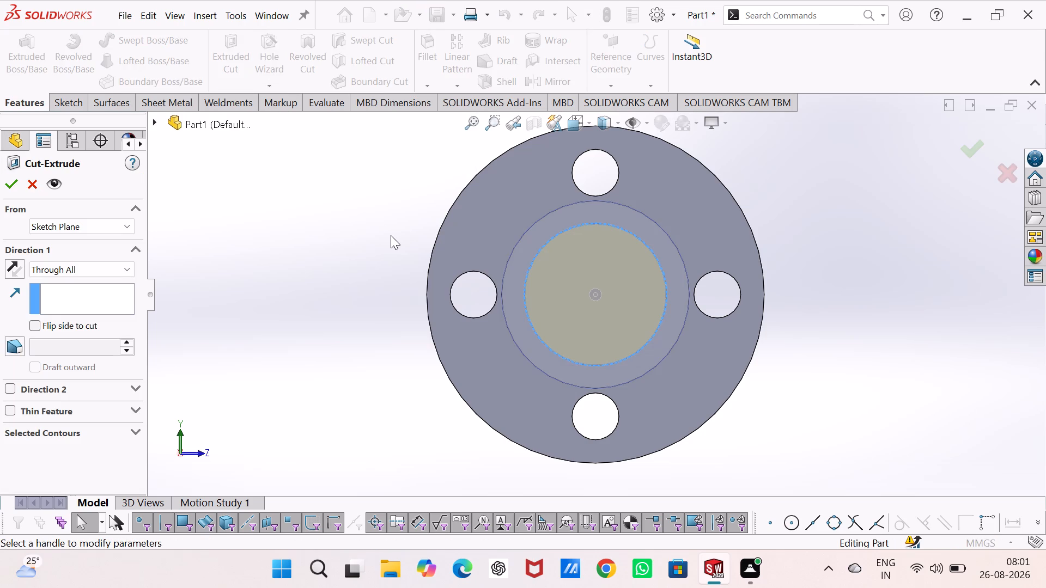
{"action": "middle_click_drag", "start_coordinate": [391, 235], "coordinate": [309, 268]}
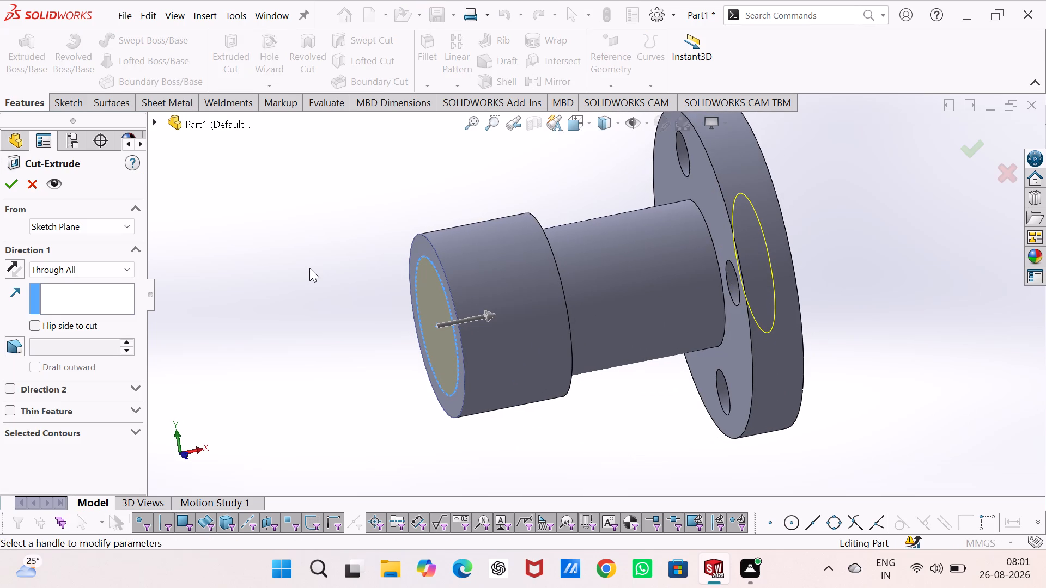
{"action": "left_click", "coordinate": [121, 269]}
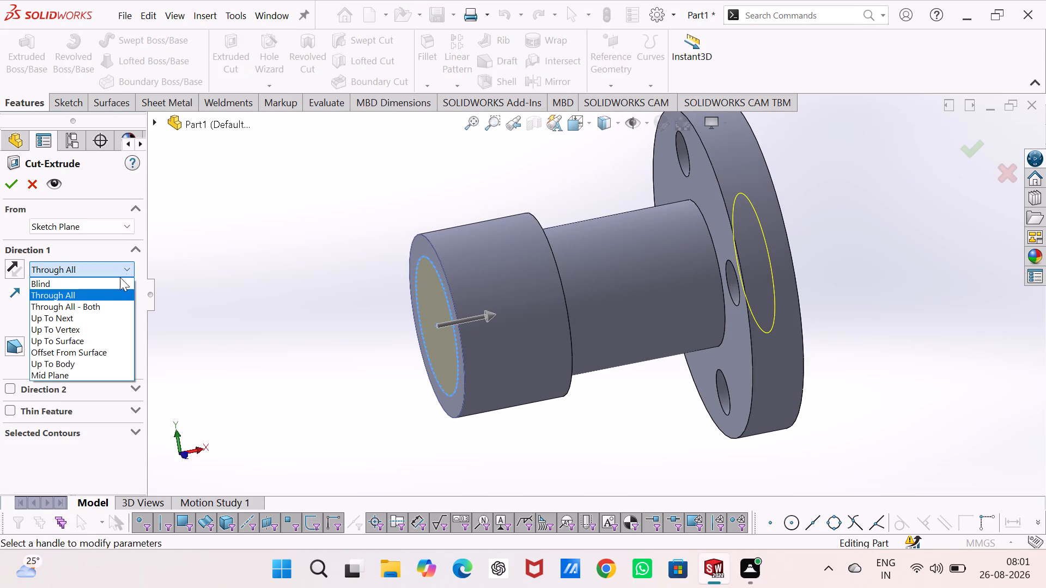
{"action": "left_click", "coordinate": [120, 282]}
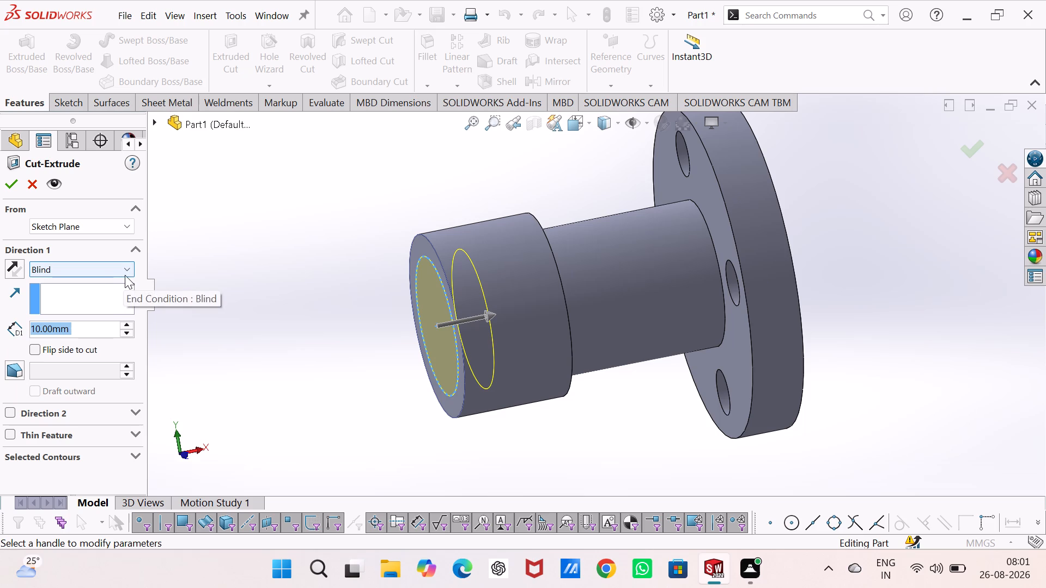
{"action": "type", "text": "24"}
{"action": "key", "text": "Return"}
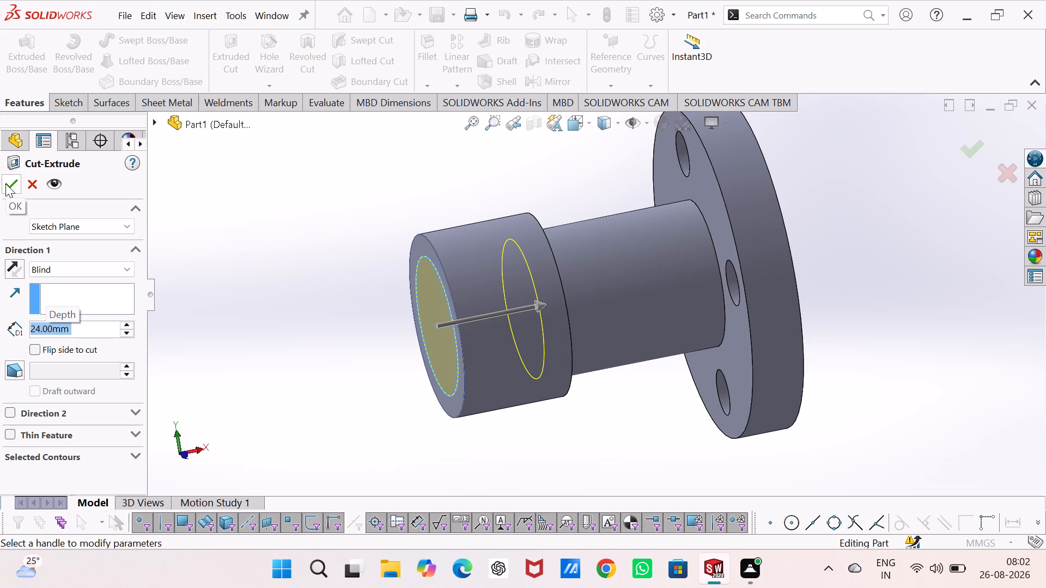
{"action": "left_click", "coordinate": [5, 183]}
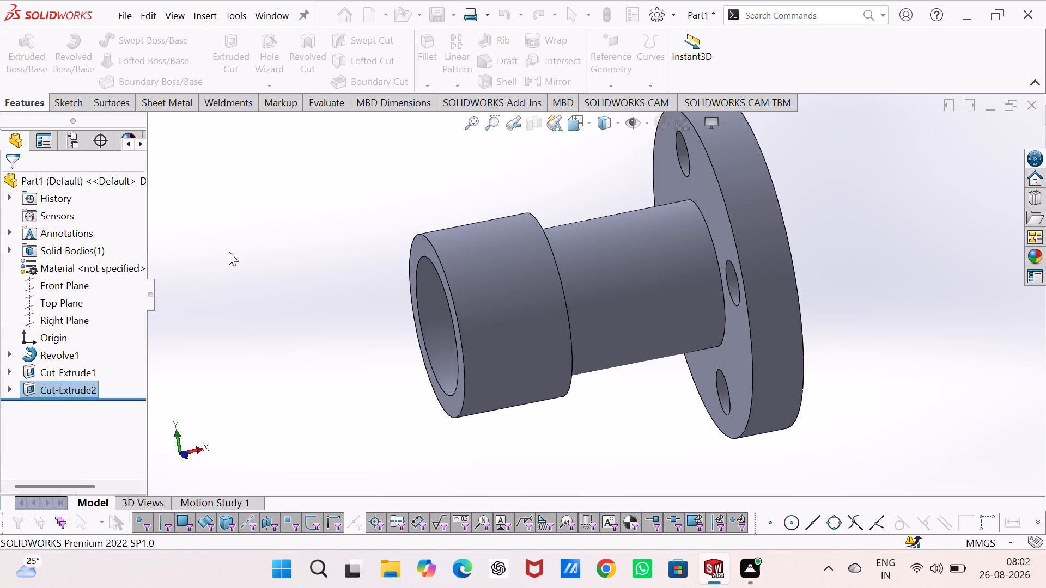
{"action": "middle_click_drag", "start_coordinate": [374, 281], "coordinate": [296, 290]}
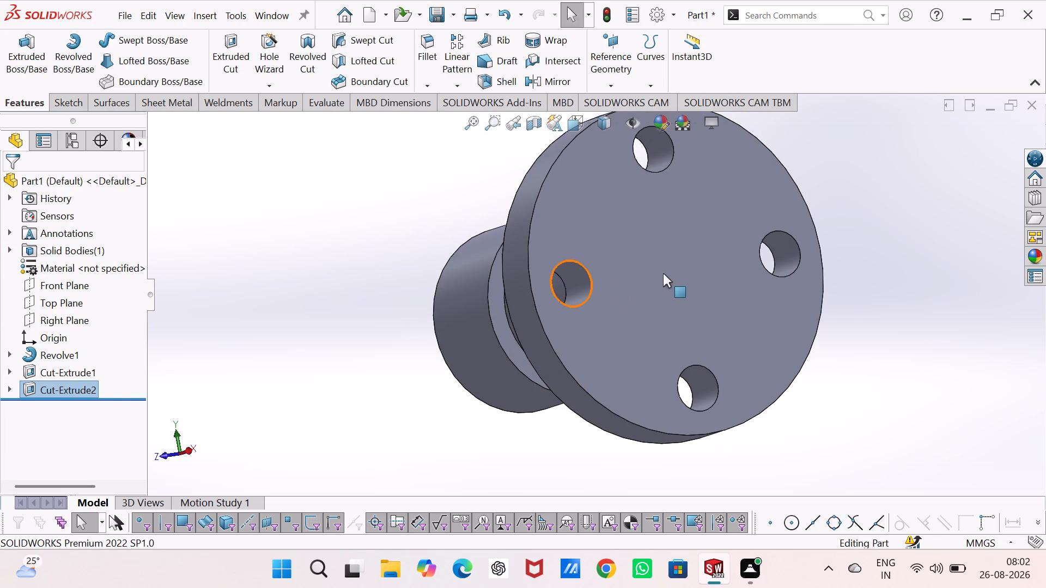
On the flange's outer circular face, sketch an origin-centred circle about 33 mm in diameter.
{"action": "left_click", "coordinate": [686, 267]}
{"action": "left_click", "coordinate": [743, 236]}
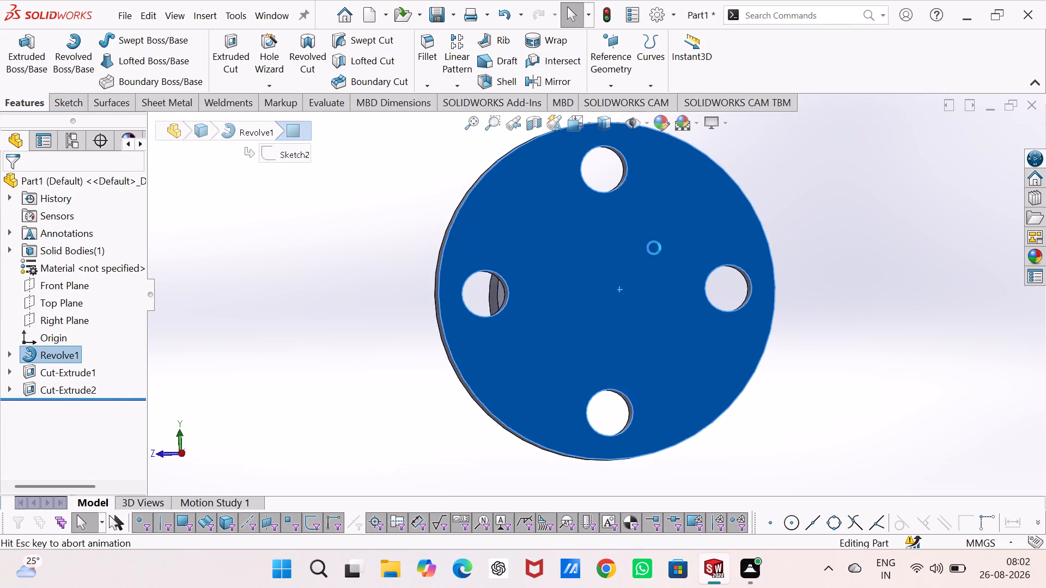
{"action": "left_click", "coordinate": [130, 42]}
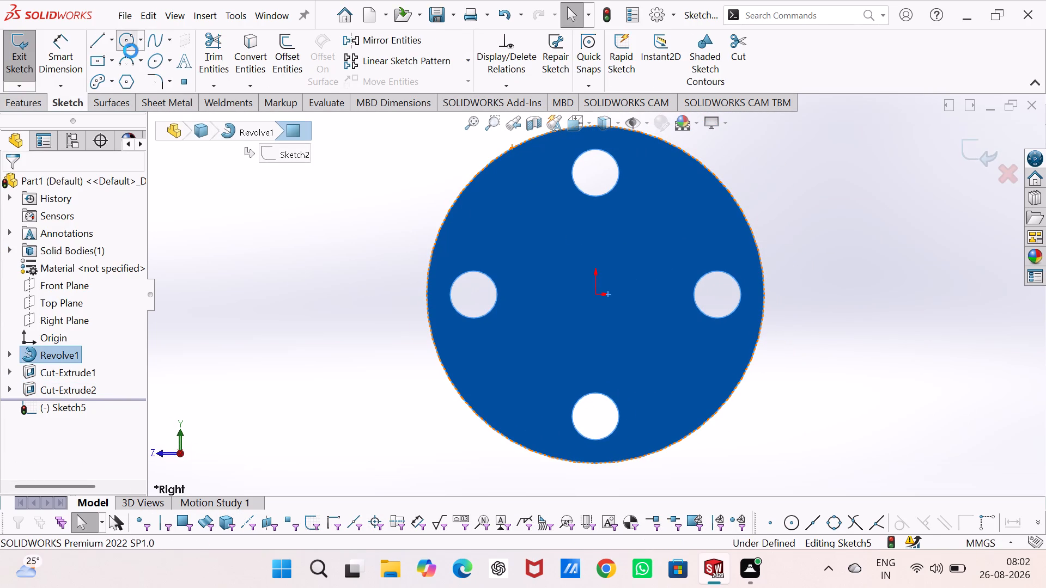
{"action": "left_click", "coordinate": [597, 294]}
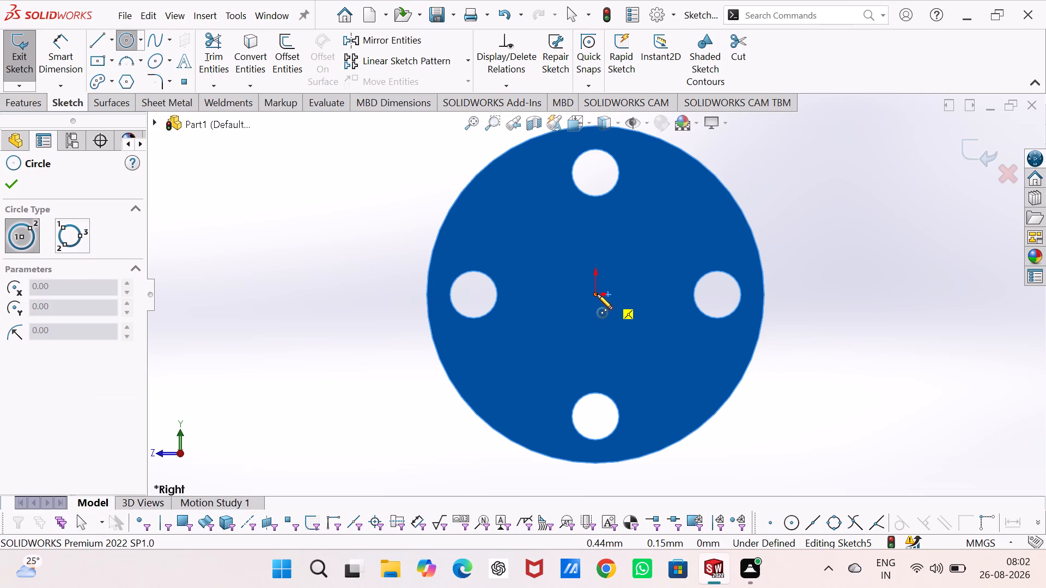
{"action": "left_click", "coordinate": [613, 354]}
Dimension the flange-face circle's diameter as 30 mm.
{"action": "right_click_drag", "start_coordinate": [384, 382], "coordinate": [366, 182]}
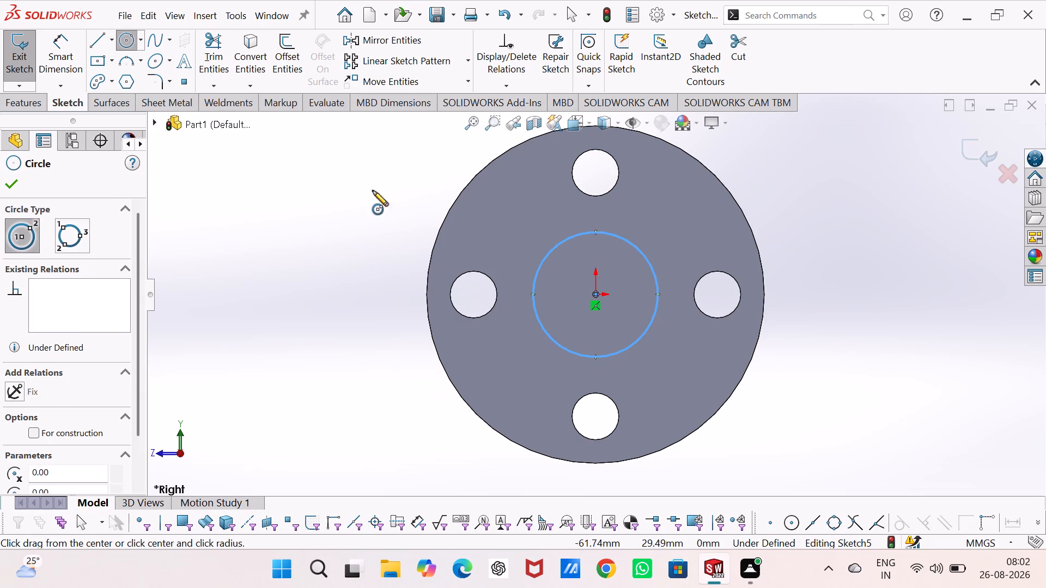
{"action": "left_click_drag", "start_coordinate": [548, 253], "coordinate": [526, 252]}
{"action": "left_click", "coordinate": [361, 243]}
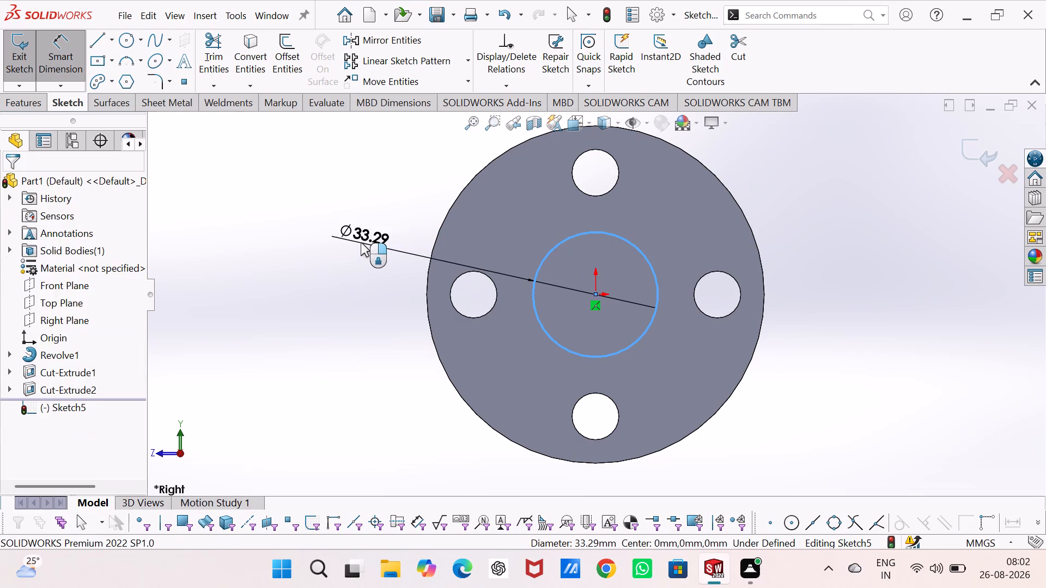
{"action": "type", "text": "30"}
{"action": "key", "text": "Return"}
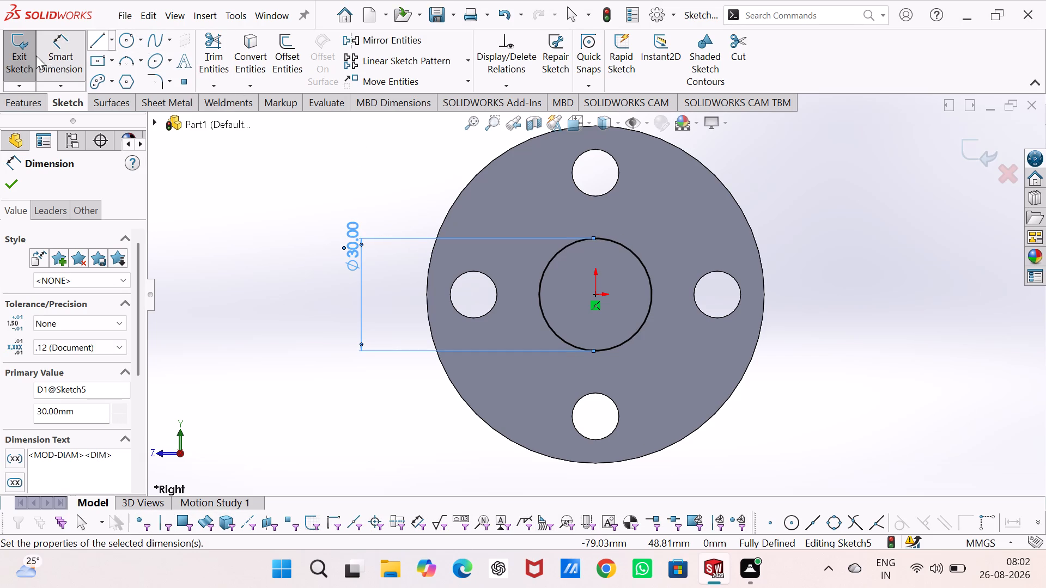
Exit the sketch and extrude-cut the 30 mm circle through the sleeve with the Up To Next end condition.
{"action": "left_click", "coordinate": [5, 46]}
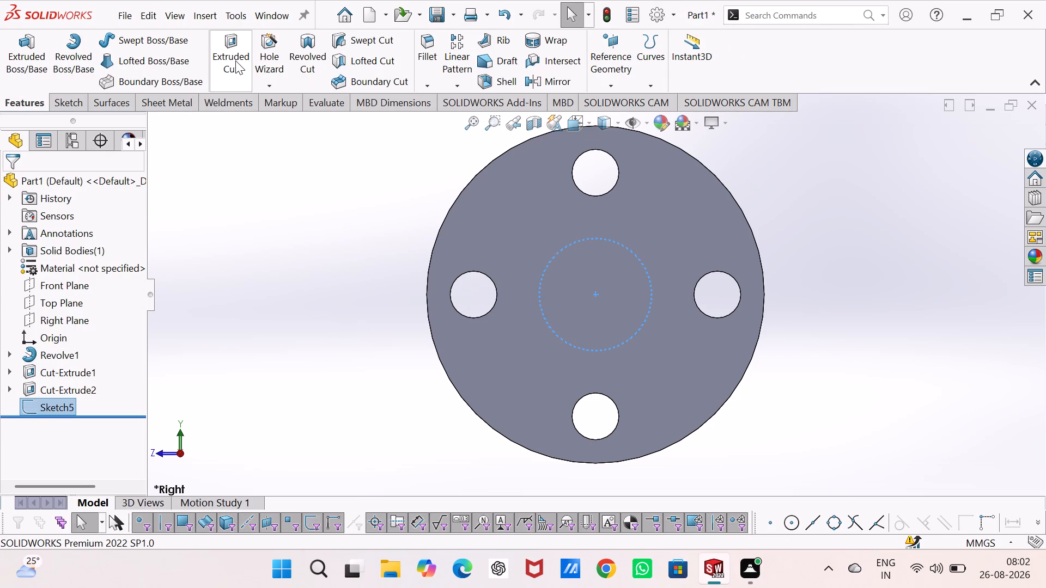
{"action": "left_click", "coordinate": [233, 53]}
{"action": "middle_click_drag", "start_coordinate": [368, 292], "coordinate": [369, 292]}
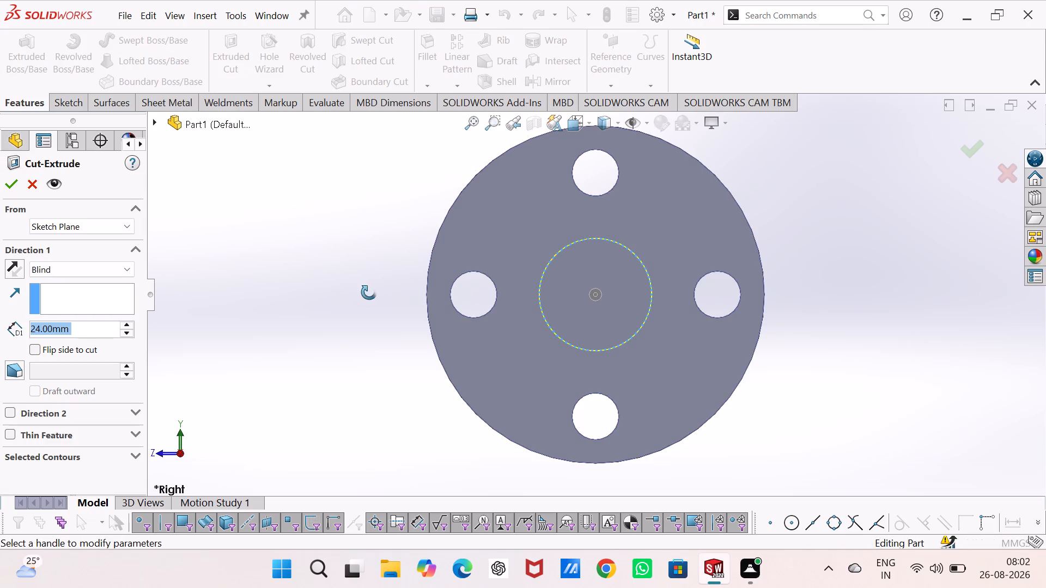
{"action": "middle_click_drag", "start_coordinate": [369, 292], "coordinate": [495, 250]}
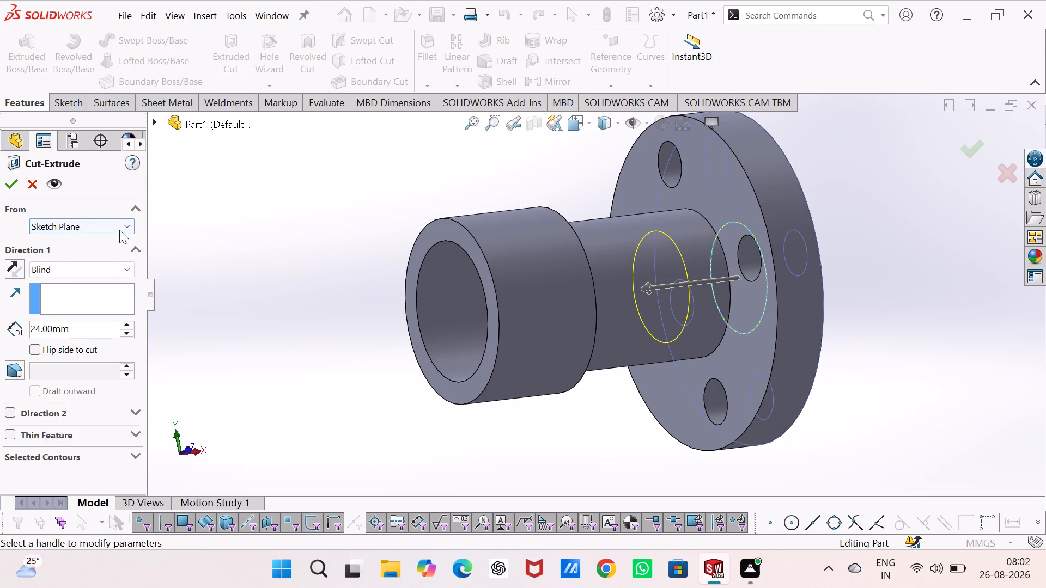
{"action": "left_click", "coordinate": [125, 264]}
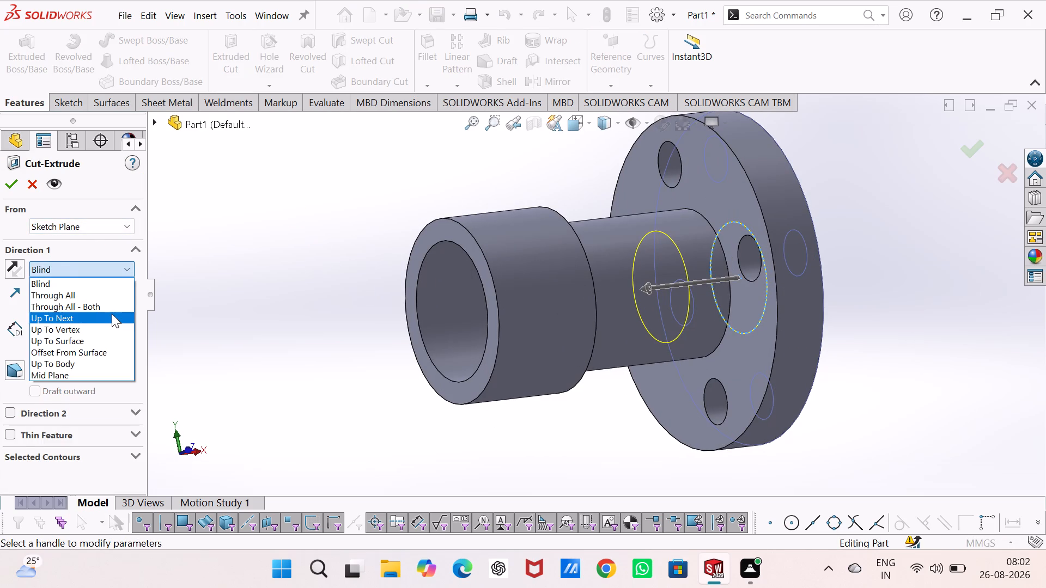
{"action": "left_click", "coordinate": [112, 314]}
{"action": "left_click", "coordinate": [14, 180]}
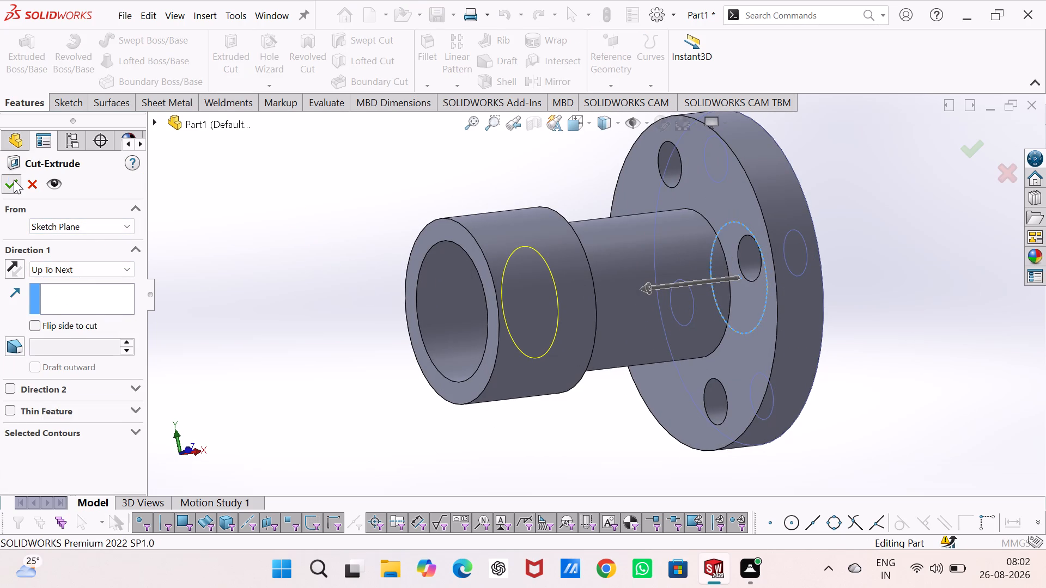
{"action": "left_click", "coordinate": [279, 265]}
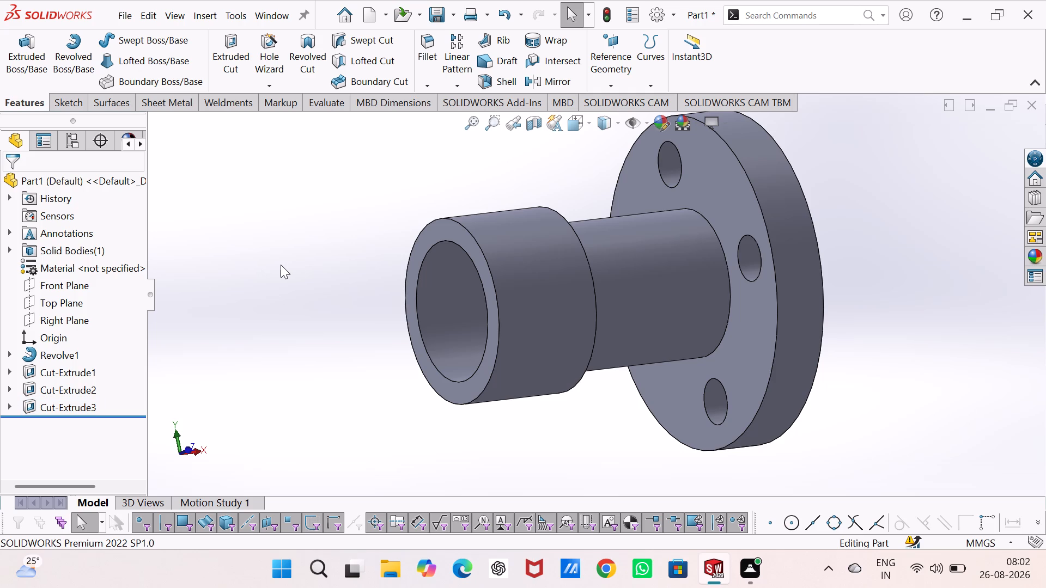
Chamfer the central bore's edge on the flange's outer face with a 3 mm distance and a 3.5 degree angle.
{"action": "middle_click_drag", "start_coordinate": [281, 265], "coordinate": [406, 268]}
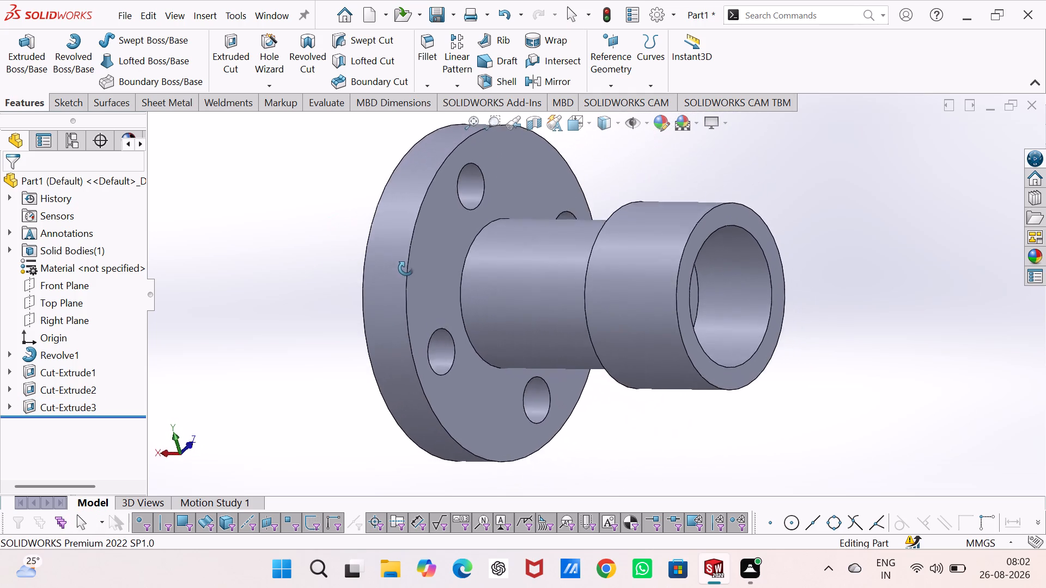
{"action": "middle_click_drag", "start_coordinate": [406, 268], "coordinate": [323, 299]}
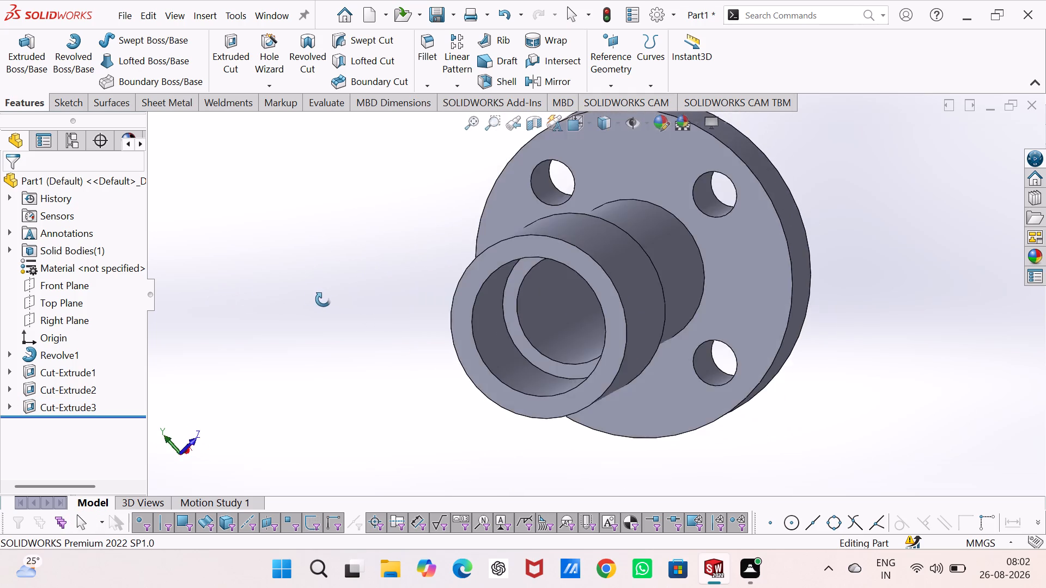
{"action": "middle_click_drag", "start_coordinate": [323, 299], "coordinate": [168, 346]}
{"action": "left_click", "coordinate": [431, 83]}
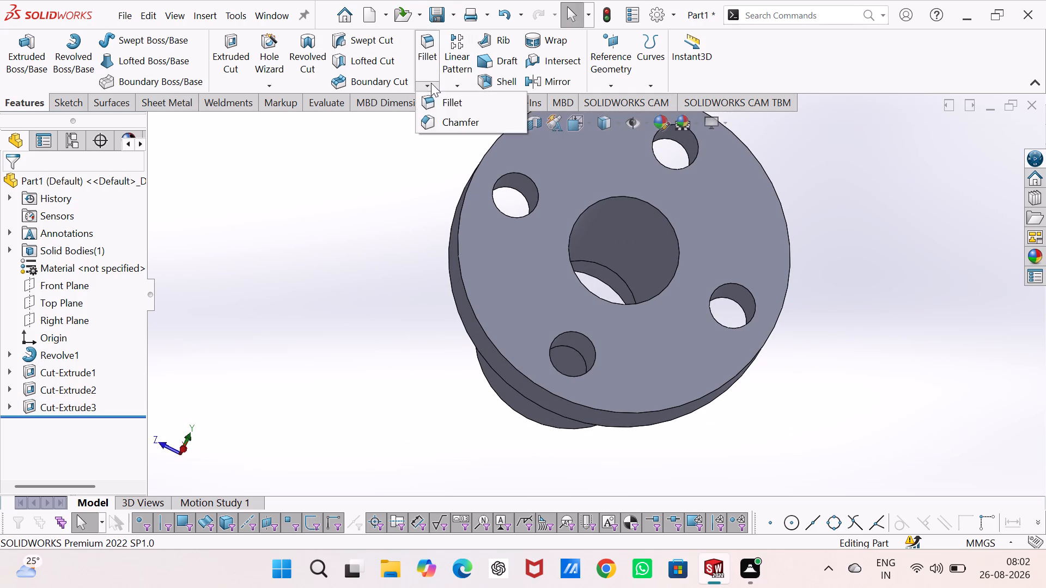
{"action": "left_click", "coordinate": [438, 120]}
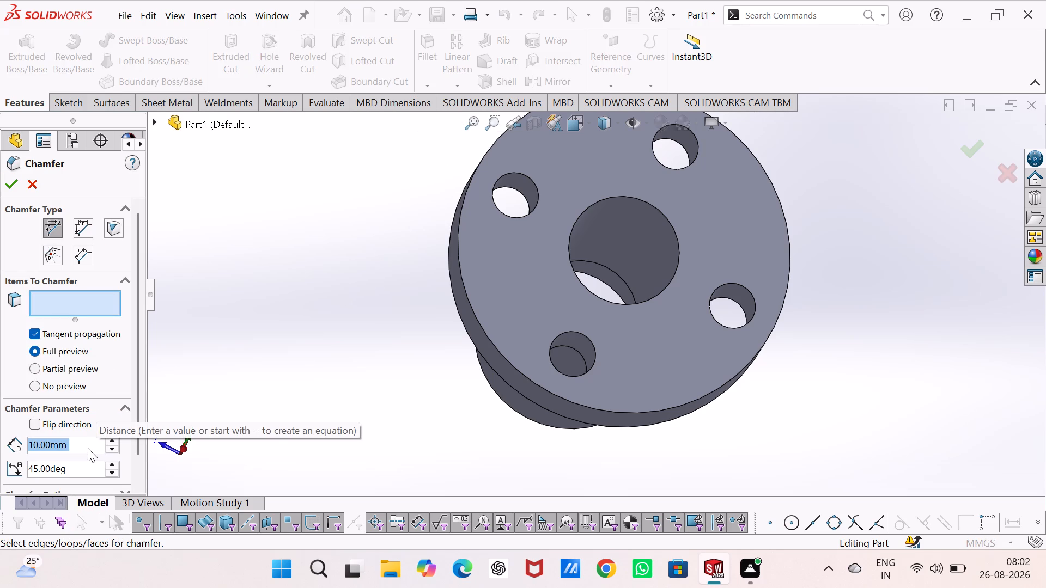
{"action": "key", "text": "3"}
{"action": "left_click", "coordinate": [239, 404]}
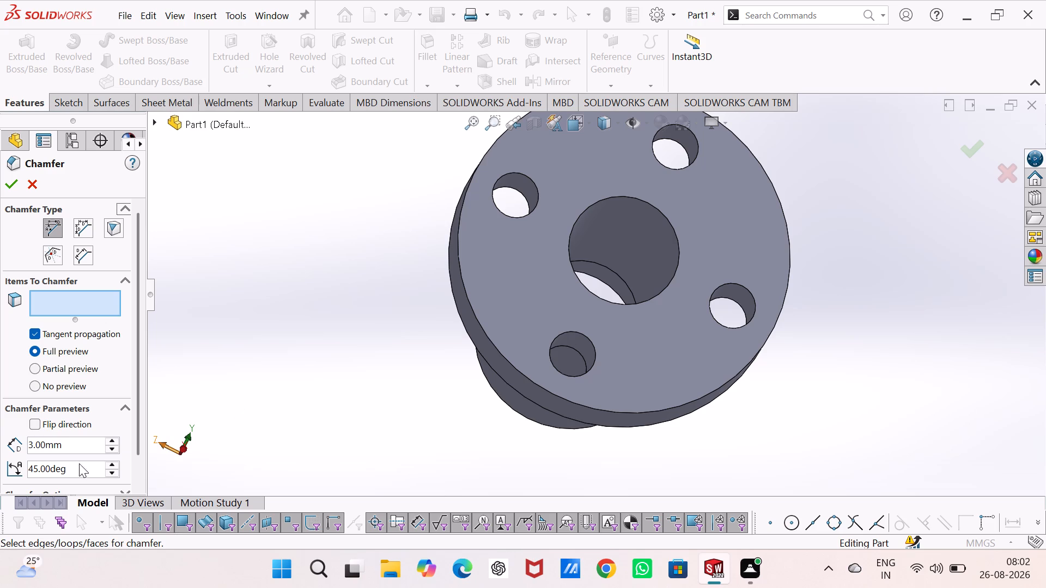
{"action": "left_click", "coordinate": [69, 466]}
{"action": "left_click", "coordinate": [69, 466]}
{"action": "double_click", "coordinate": [71, 466]}
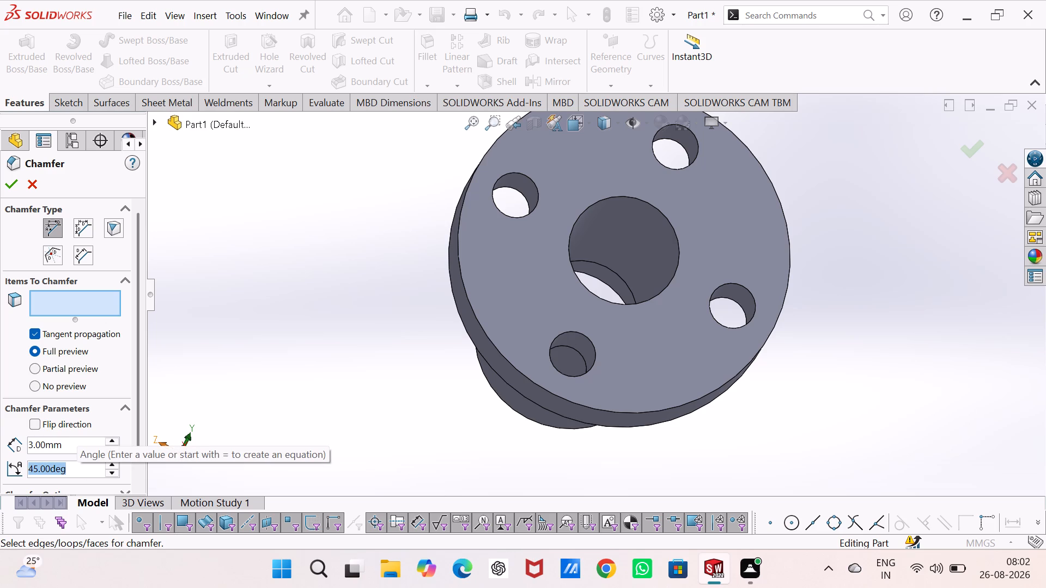
{"action": "type", "text": "3."}
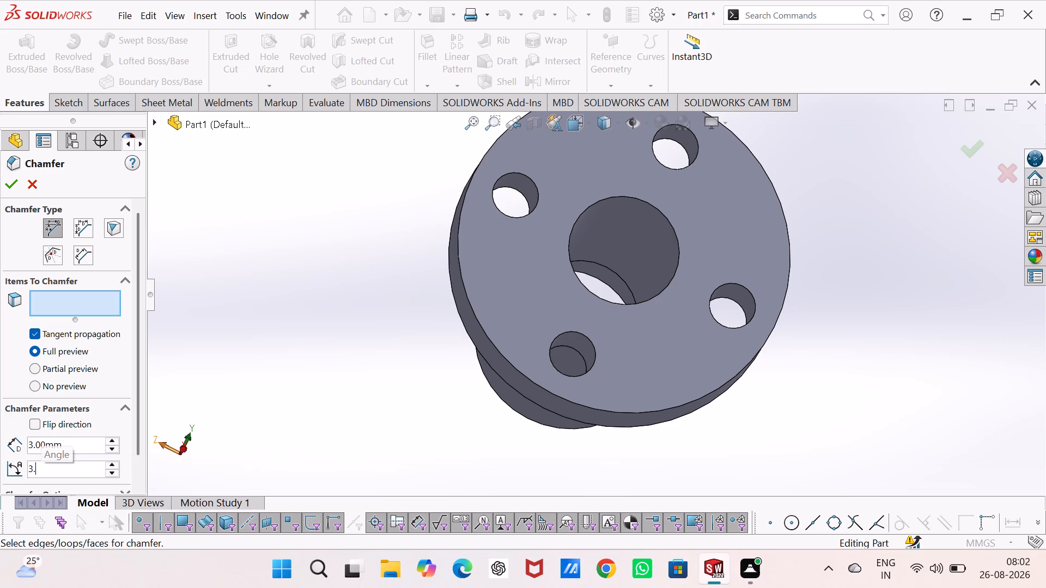
{"action": "key", "text": "5"}
{"action": "left_click", "coordinate": [329, 357]}
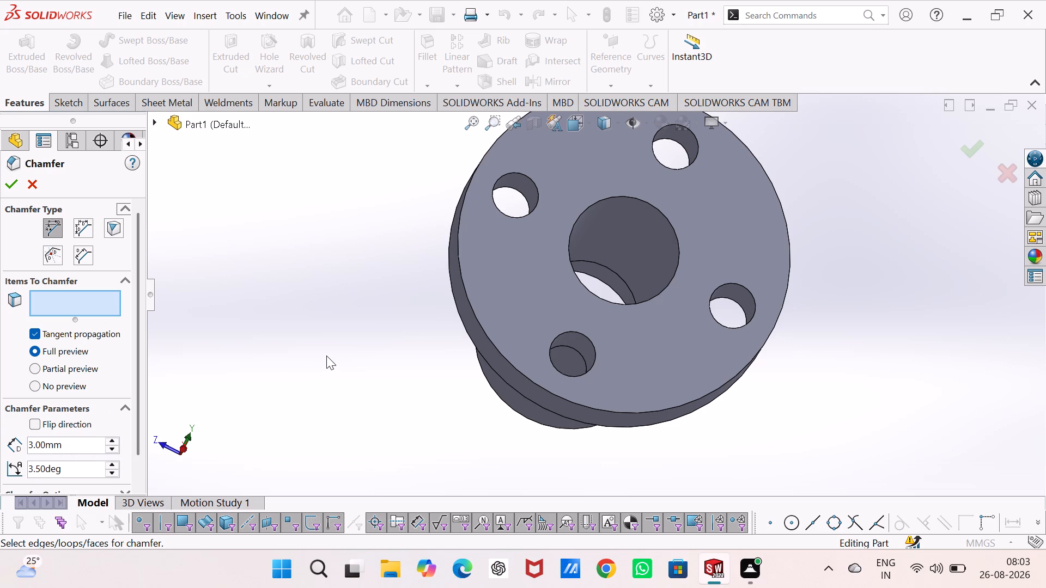
{"action": "left_click", "coordinate": [576, 274]}
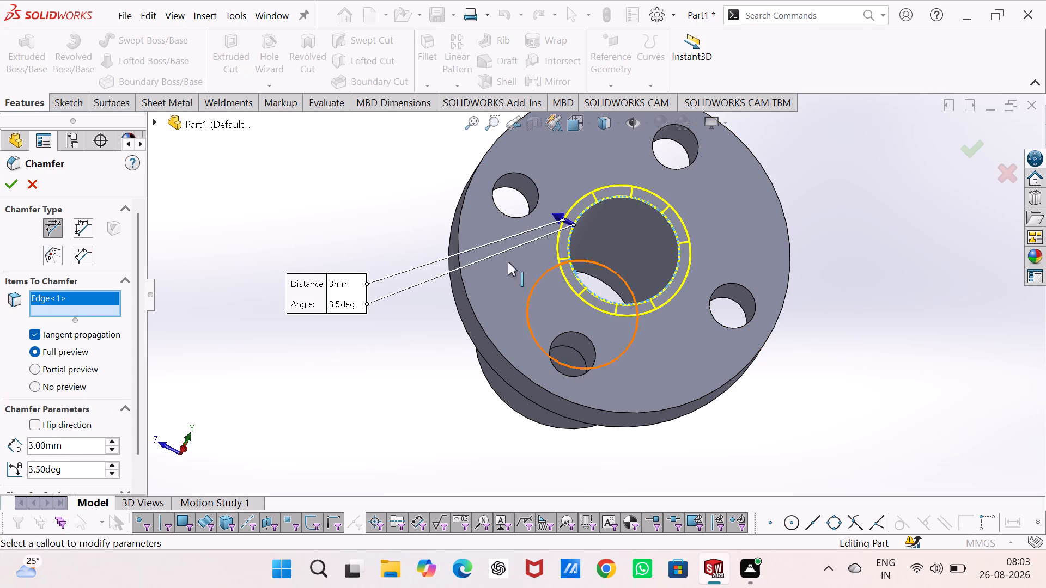
{"action": "left_click", "coordinate": [13, 182]}
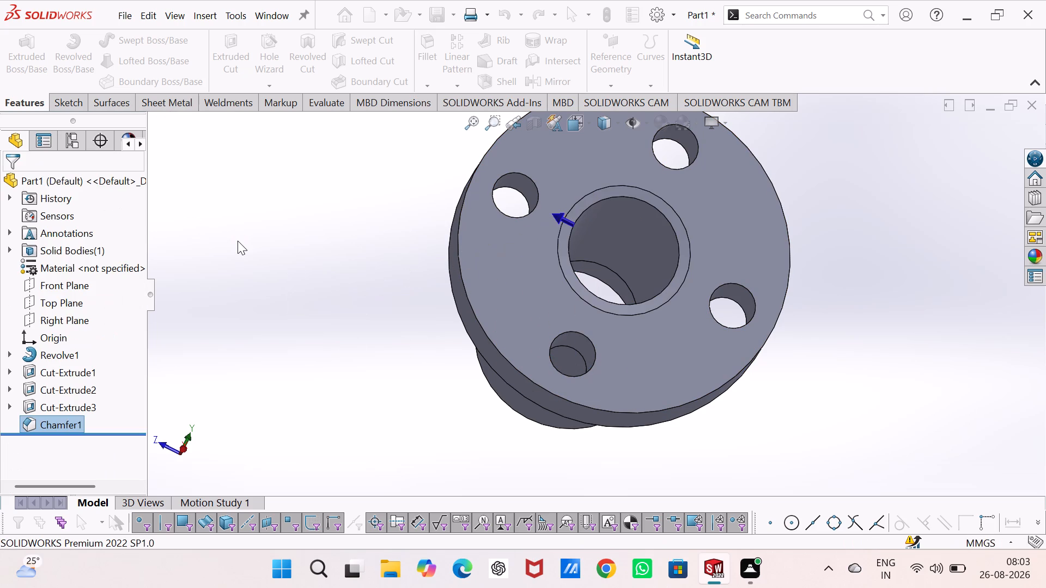
Examine the adapter's chamfered bore, flange and sleeve from several viewing angles.
{"action": "middle_click_drag", "start_coordinate": [342, 272], "coordinate": [345, 272]}
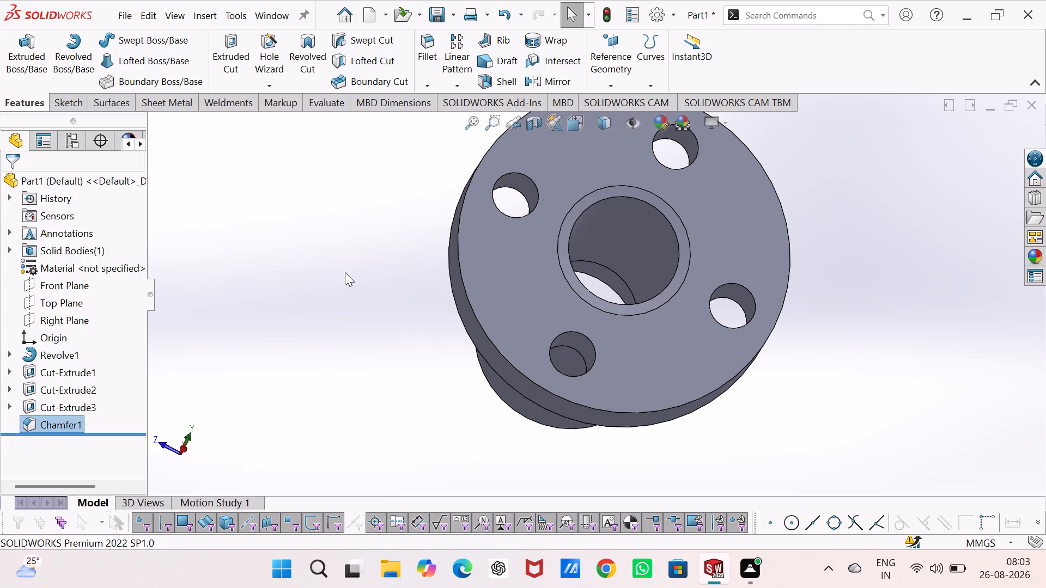
{"action": "middle_click_drag", "start_coordinate": [345, 272], "coordinate": [717, 310]}
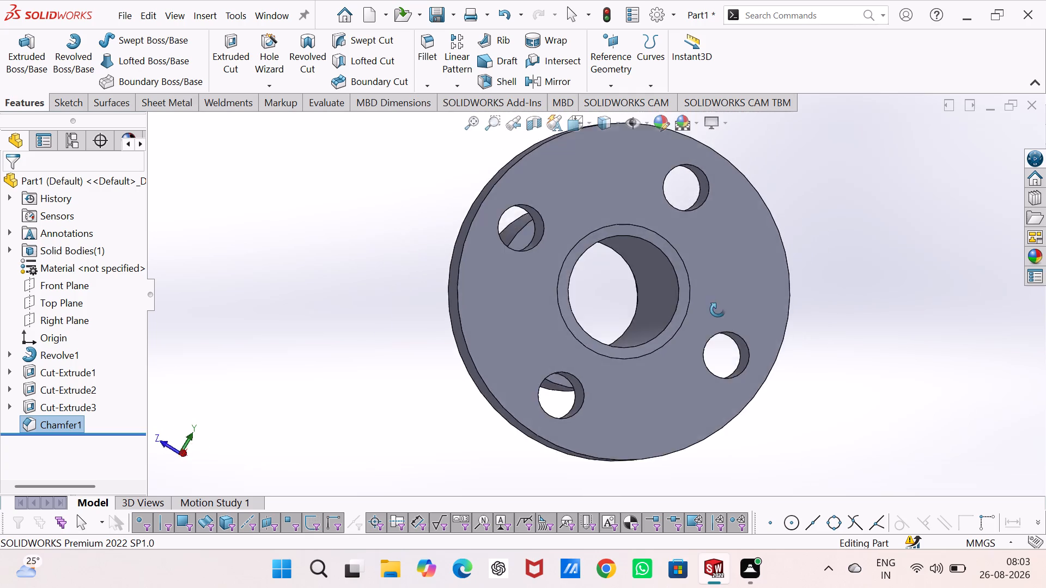
{"action": "middle_click_drag", "start_coordinate": [717, 310], "coordinate": [677, 324]}
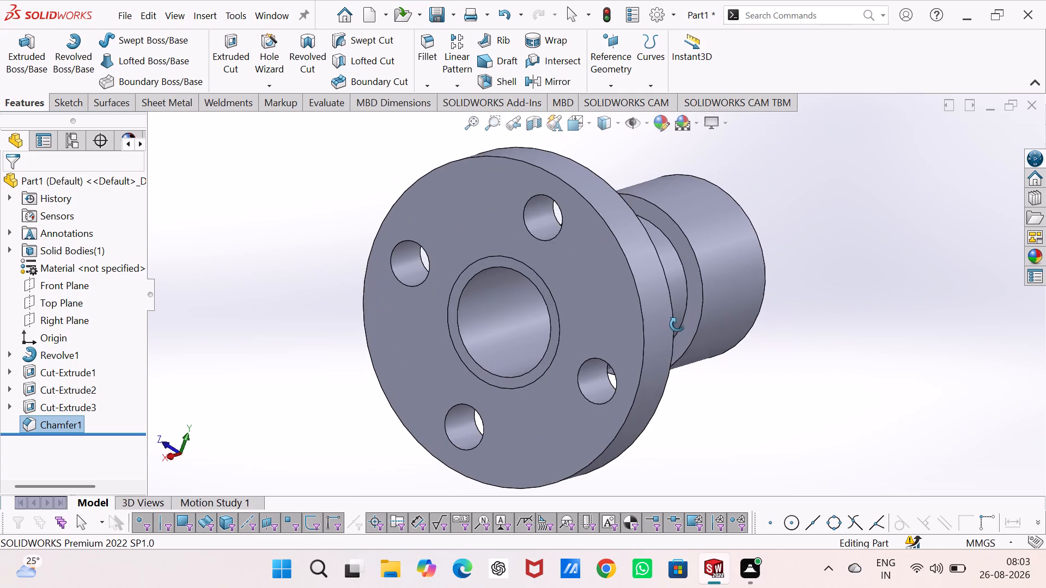
{"action": "middle_click_drag", "start_coordinate": [677, 324], "coordinate": [699, 304]}
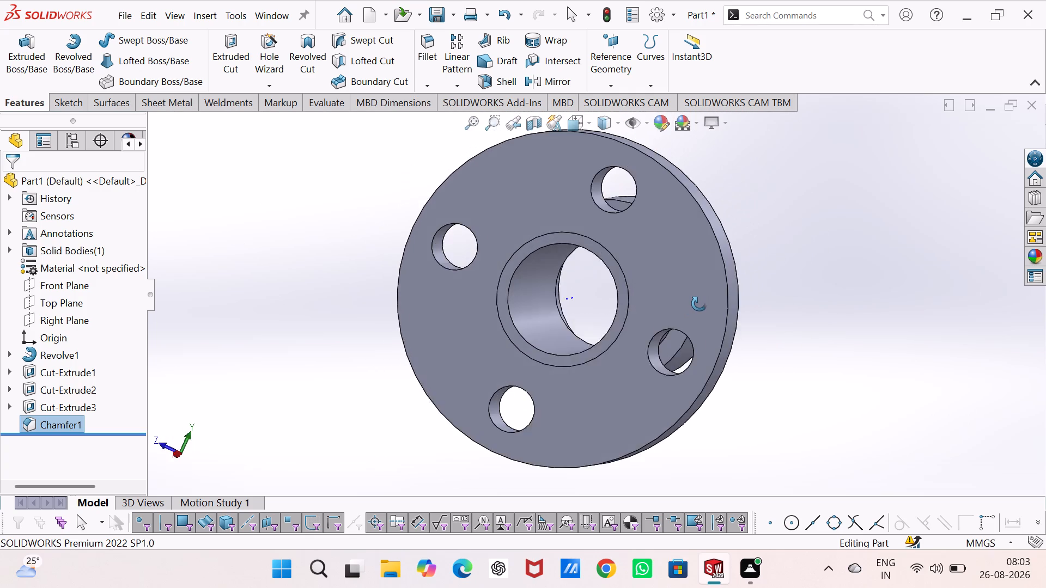
{"action": "middle_click_drag", "start_coordinate": [699, 304], "coordinate": [693, 313]}
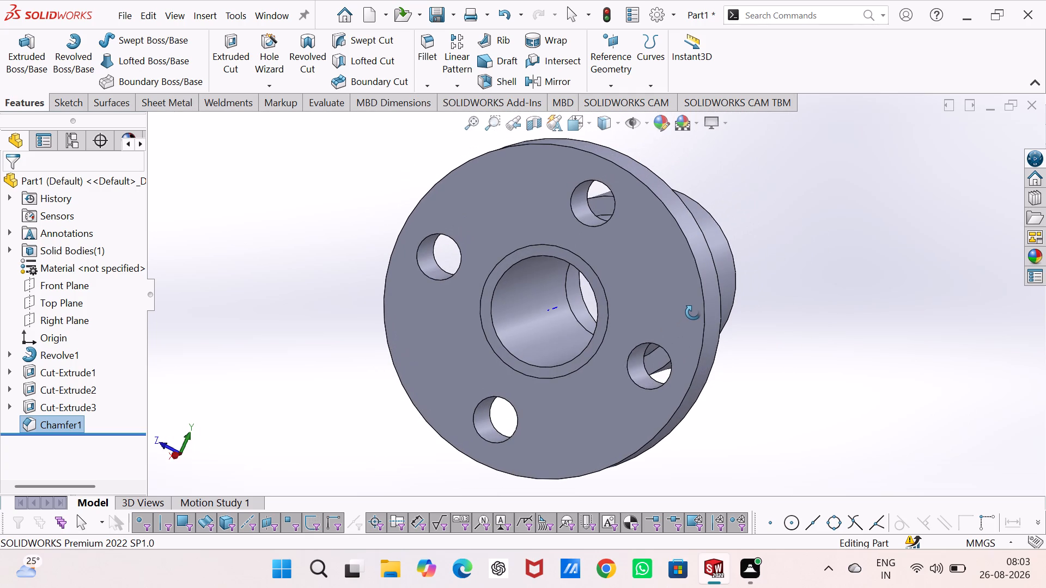
{"action": "middle_click_drag", "start_coordinate": [693, 313], "coordinate": [674, 338]}
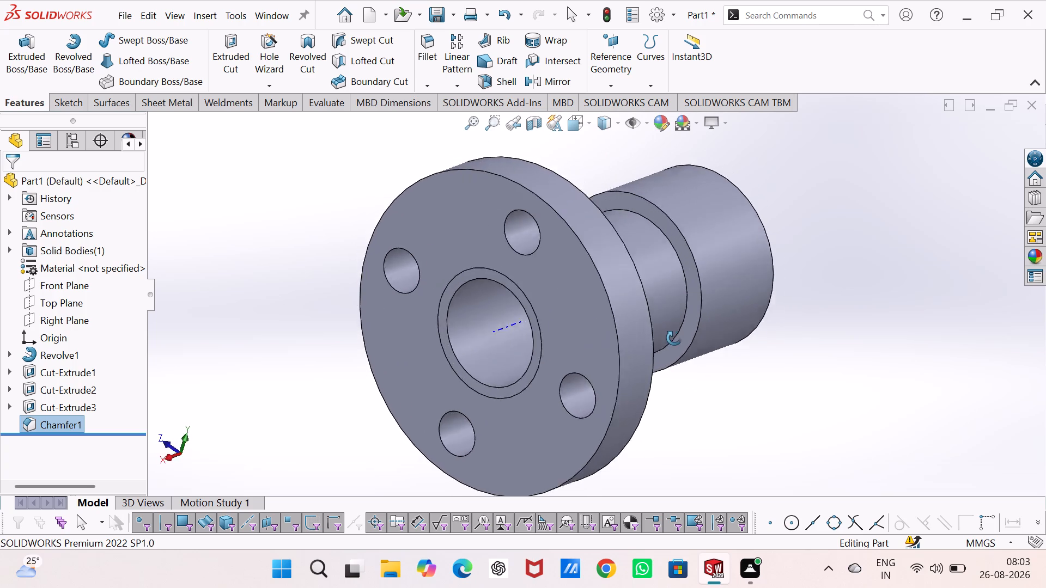
{"action": "middle_click_drag", "start_coordinate": [674, 338], "coordinate": [787, 311]}
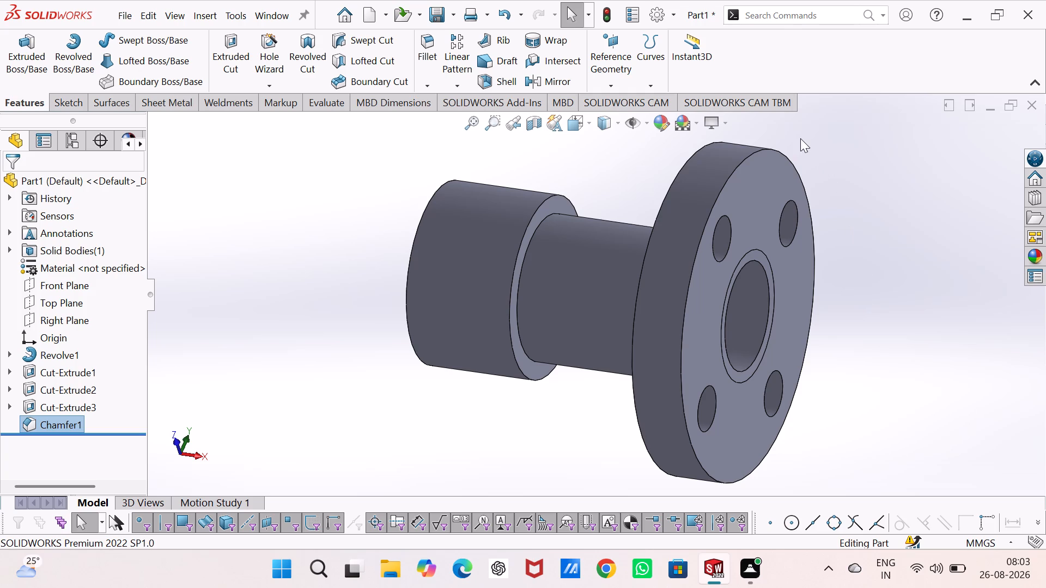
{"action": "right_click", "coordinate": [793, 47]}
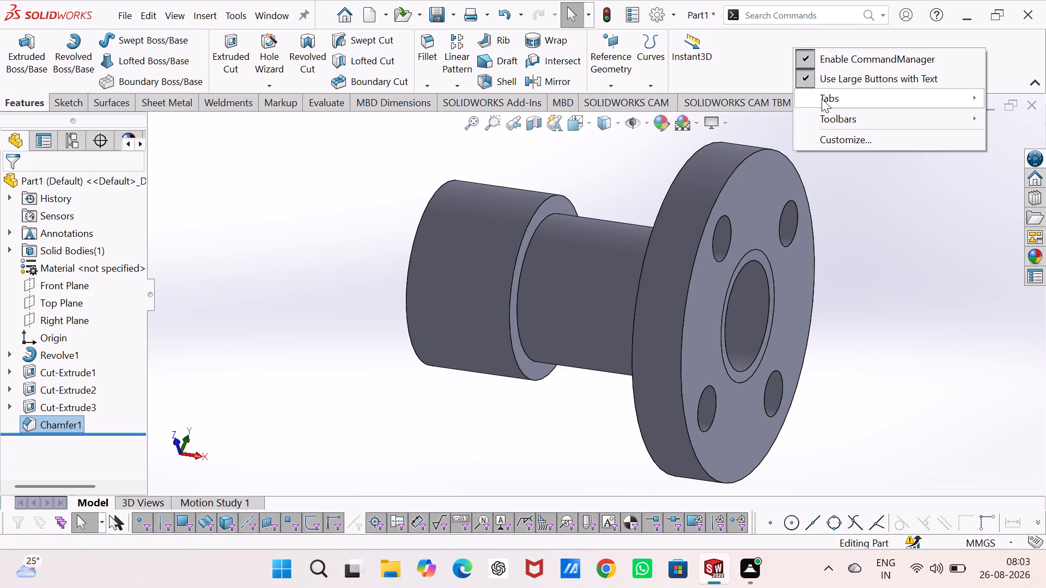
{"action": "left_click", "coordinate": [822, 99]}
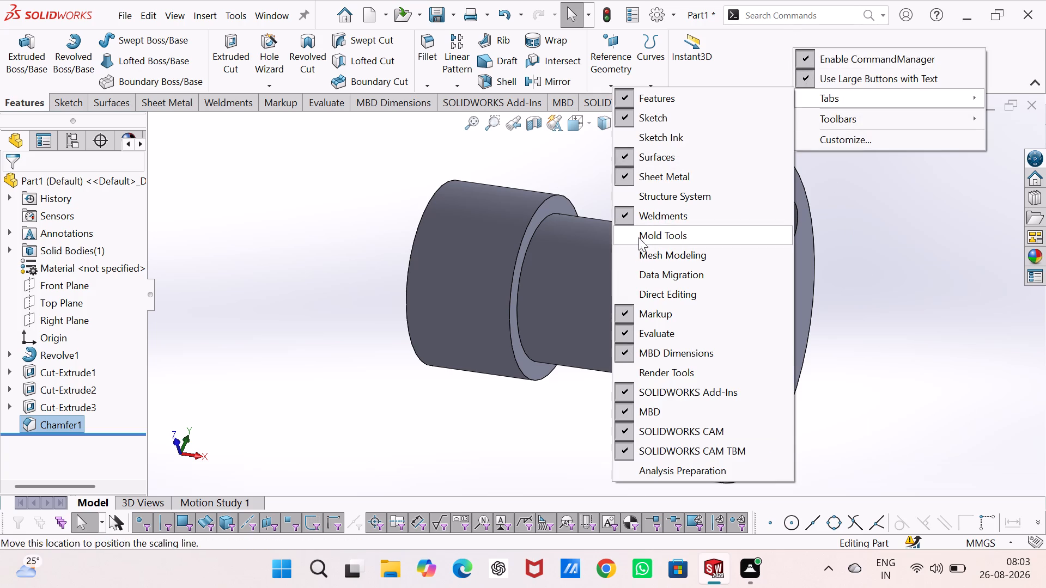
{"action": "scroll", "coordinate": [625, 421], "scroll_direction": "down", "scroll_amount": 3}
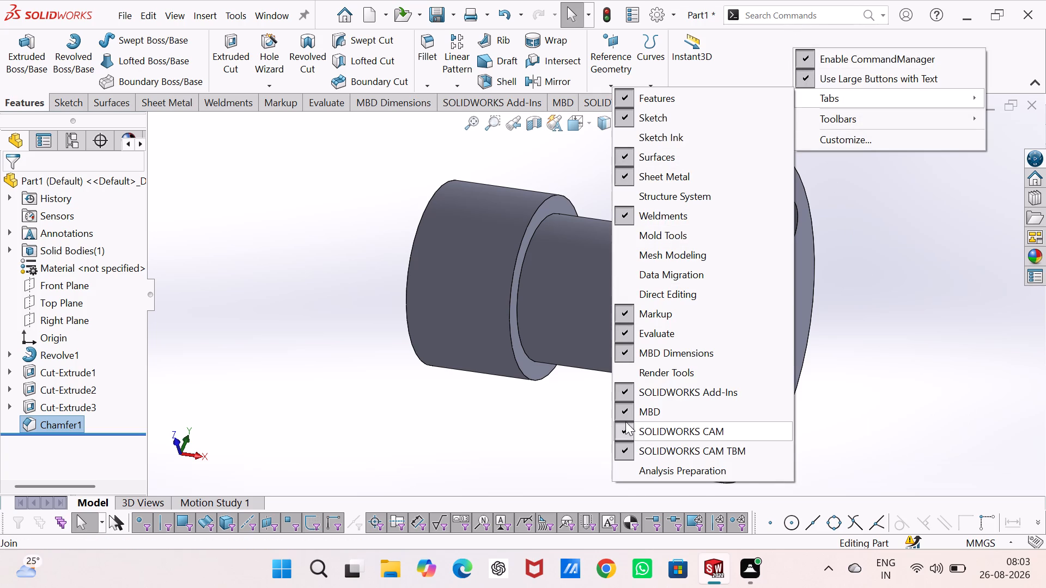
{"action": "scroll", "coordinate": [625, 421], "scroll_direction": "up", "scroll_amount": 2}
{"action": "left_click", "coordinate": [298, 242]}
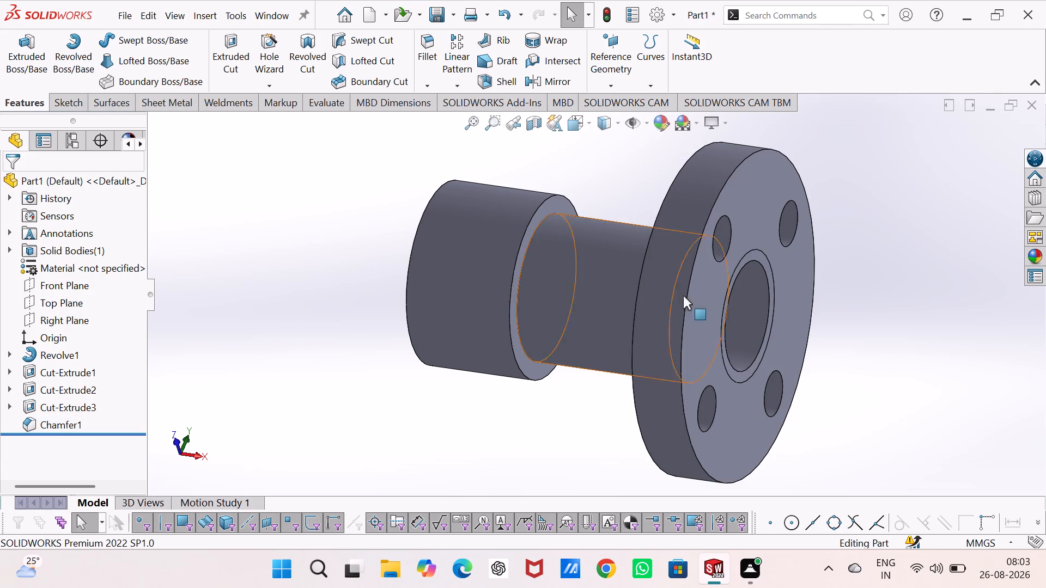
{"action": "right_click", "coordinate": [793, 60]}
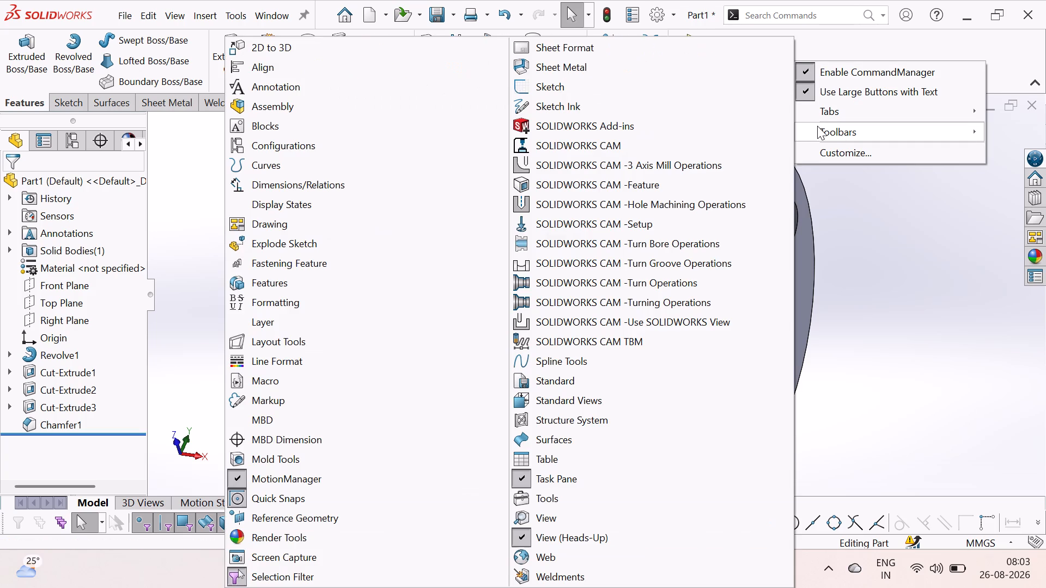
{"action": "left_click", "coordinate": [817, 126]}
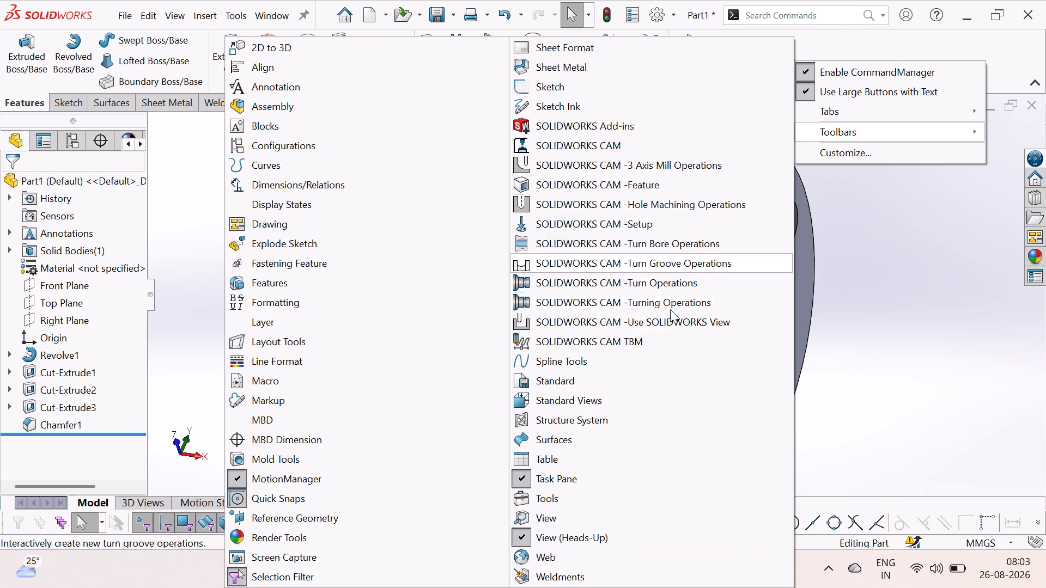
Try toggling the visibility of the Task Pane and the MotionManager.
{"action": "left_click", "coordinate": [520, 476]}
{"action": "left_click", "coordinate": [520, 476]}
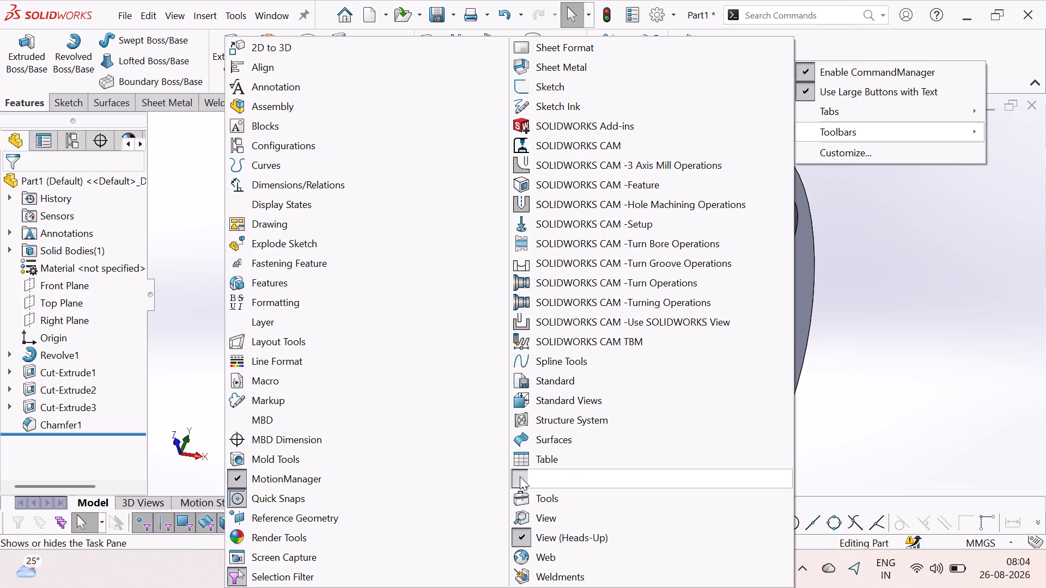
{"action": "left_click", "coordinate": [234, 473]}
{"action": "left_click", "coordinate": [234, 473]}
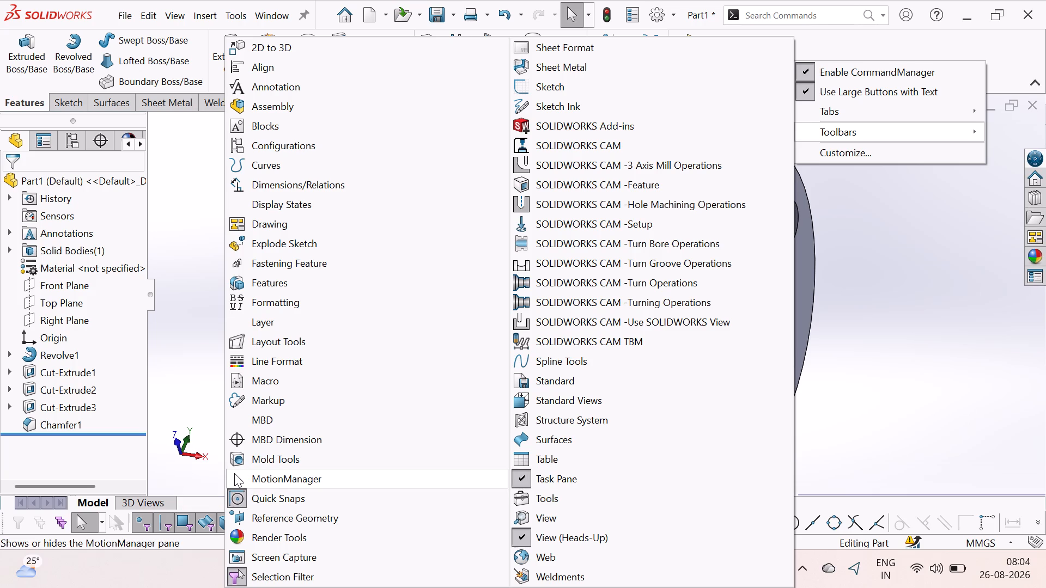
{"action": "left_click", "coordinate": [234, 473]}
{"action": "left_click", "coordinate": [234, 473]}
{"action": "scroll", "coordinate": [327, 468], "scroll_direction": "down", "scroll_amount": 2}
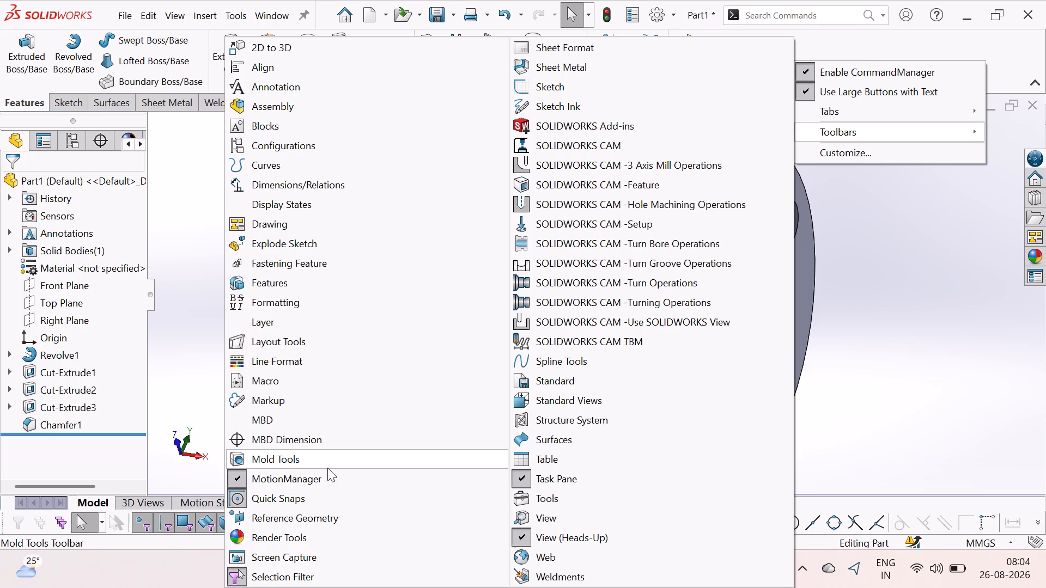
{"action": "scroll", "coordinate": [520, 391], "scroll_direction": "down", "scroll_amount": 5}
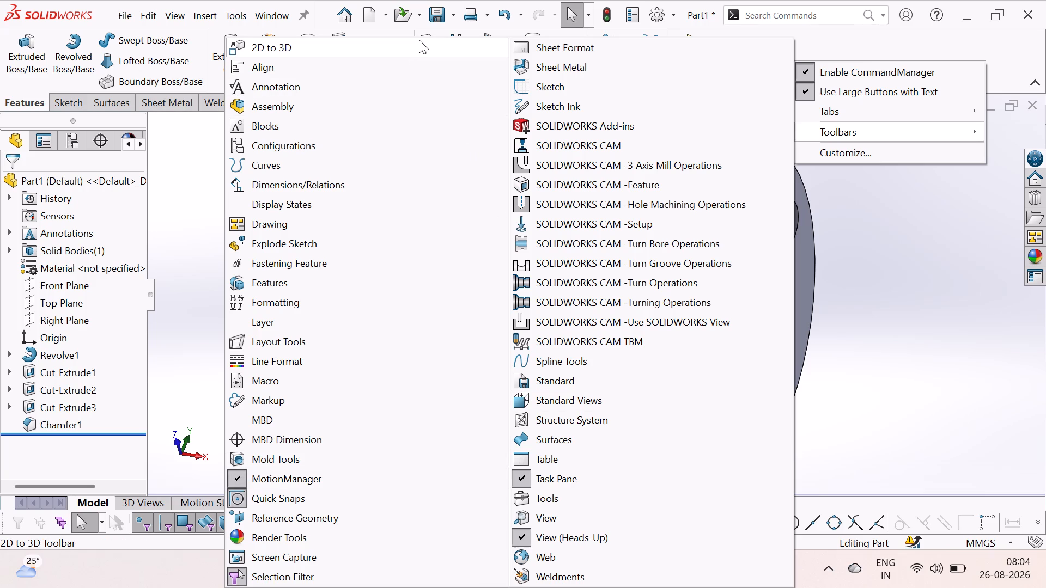
Turn on the display of the Drawing toolbar.
{"action": "left_click_drag", "start_coordinate": [422, 41], "coordinate": [534, 75]}
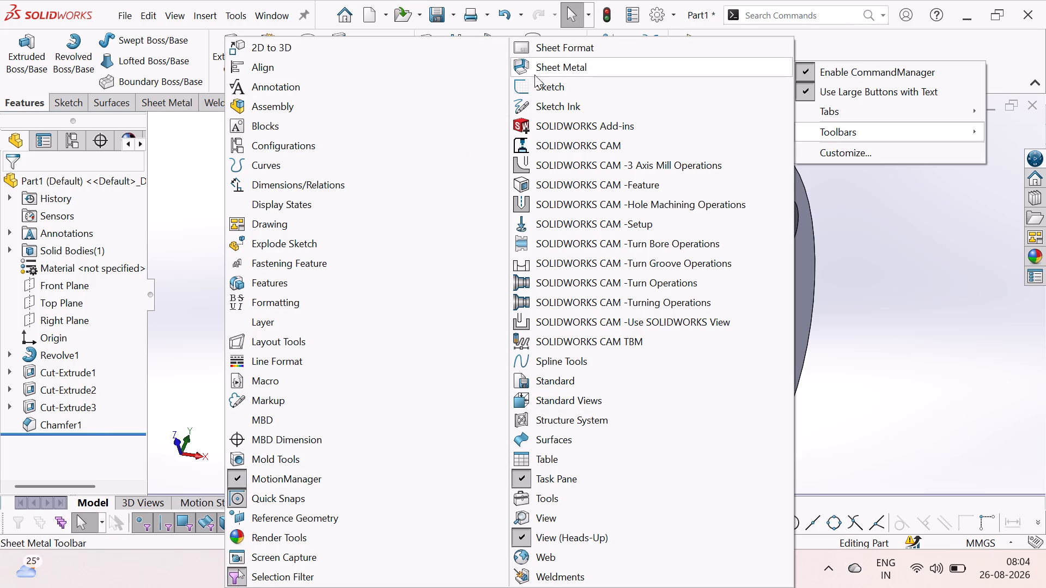
{"action": "left_click_drag", "start_coordinate": [534, 75], "coordinate": [489, 233]}
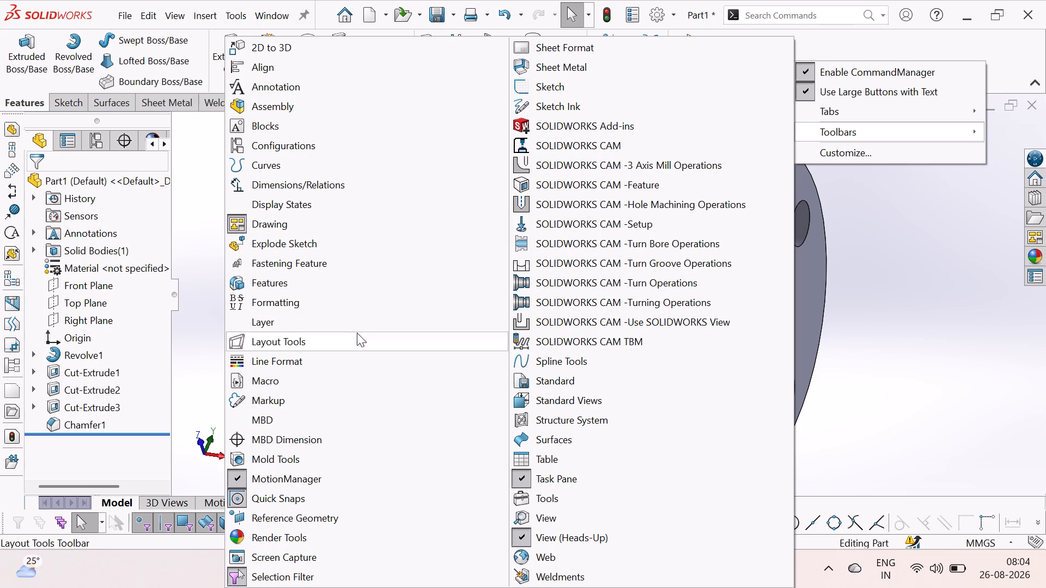
{"action": "scroll", "coordinate": [441, 361], "scroll_direction": "down", "scroll_amount": 5}
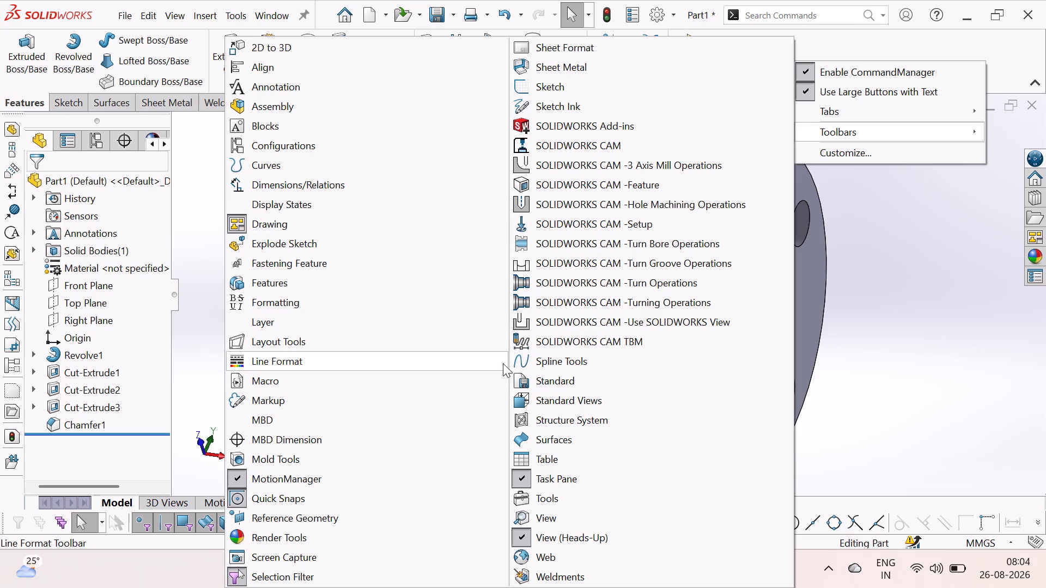
{"action": "scroll", "coordinate": [682, 324], "scroll_direction": "down", "scroll_amount": 4}
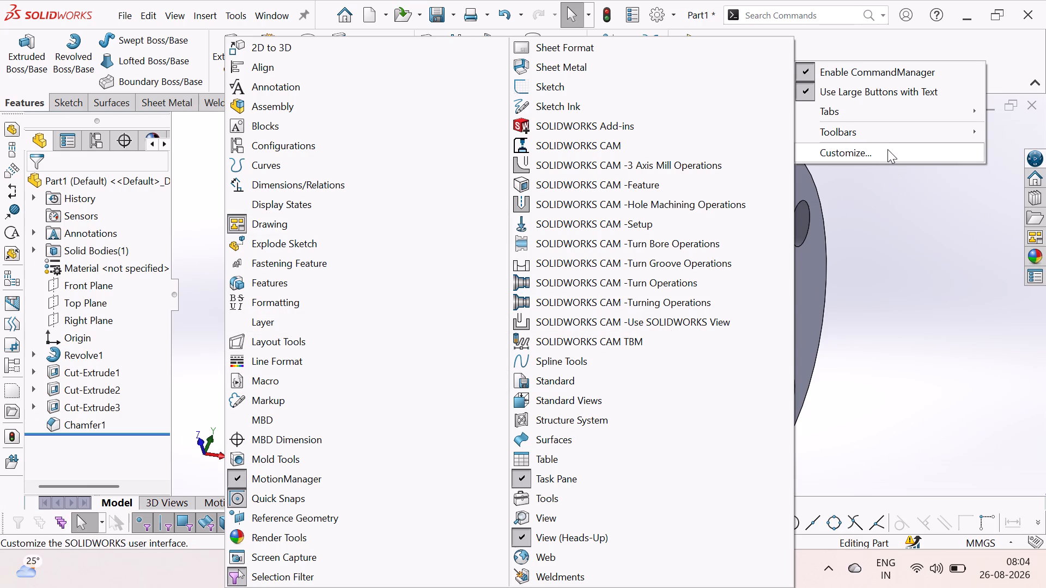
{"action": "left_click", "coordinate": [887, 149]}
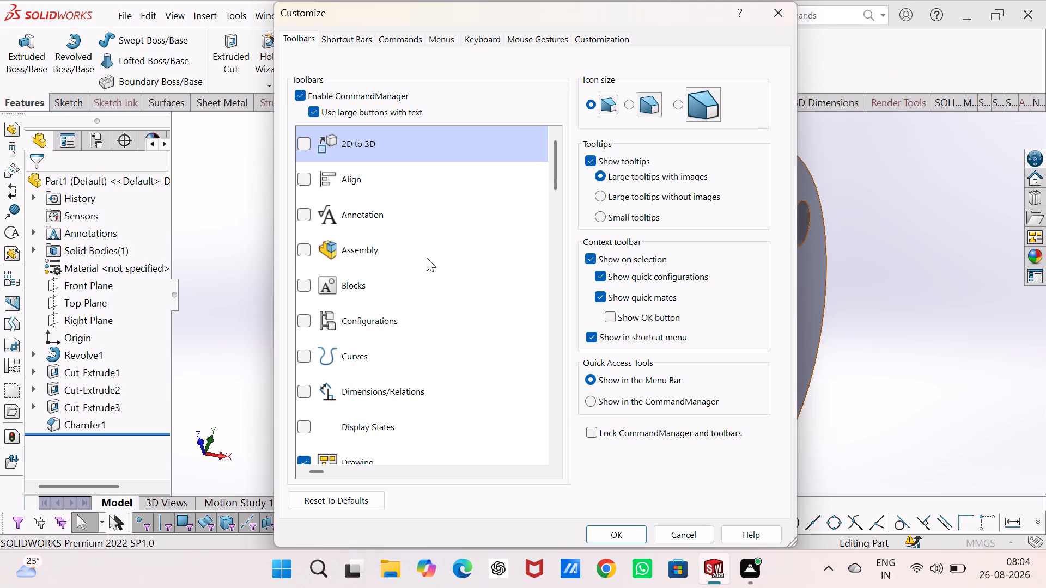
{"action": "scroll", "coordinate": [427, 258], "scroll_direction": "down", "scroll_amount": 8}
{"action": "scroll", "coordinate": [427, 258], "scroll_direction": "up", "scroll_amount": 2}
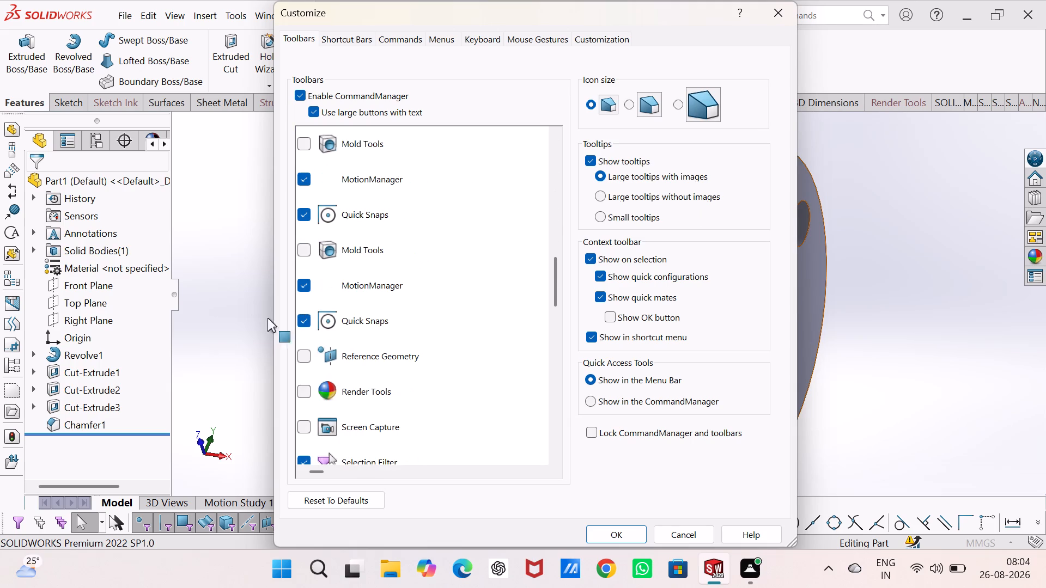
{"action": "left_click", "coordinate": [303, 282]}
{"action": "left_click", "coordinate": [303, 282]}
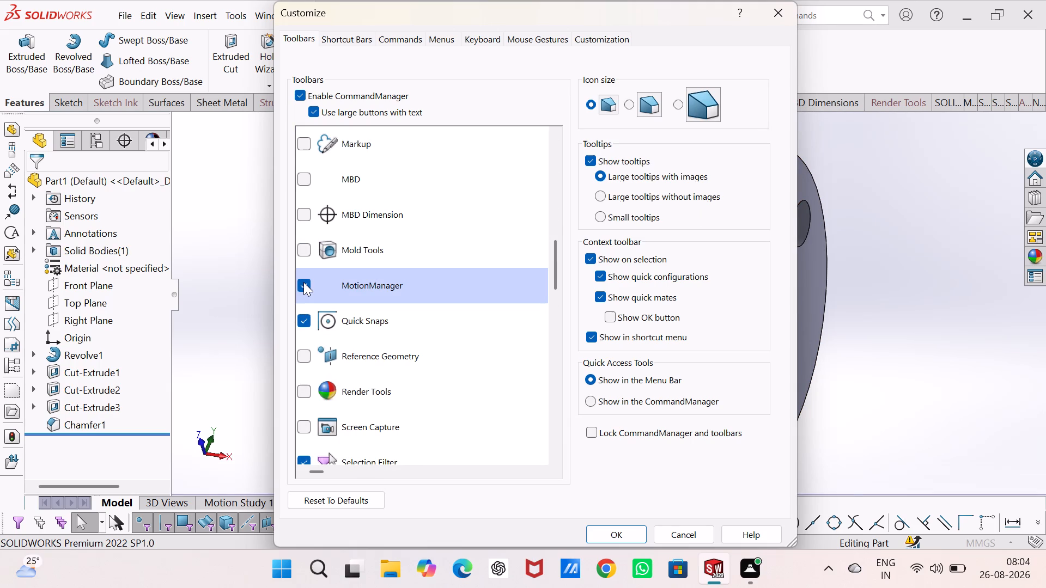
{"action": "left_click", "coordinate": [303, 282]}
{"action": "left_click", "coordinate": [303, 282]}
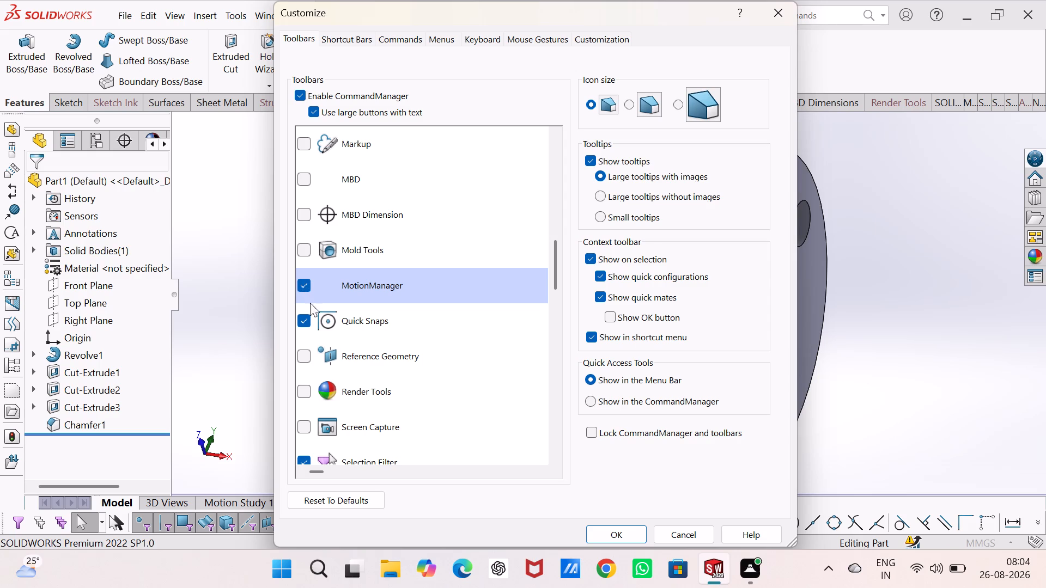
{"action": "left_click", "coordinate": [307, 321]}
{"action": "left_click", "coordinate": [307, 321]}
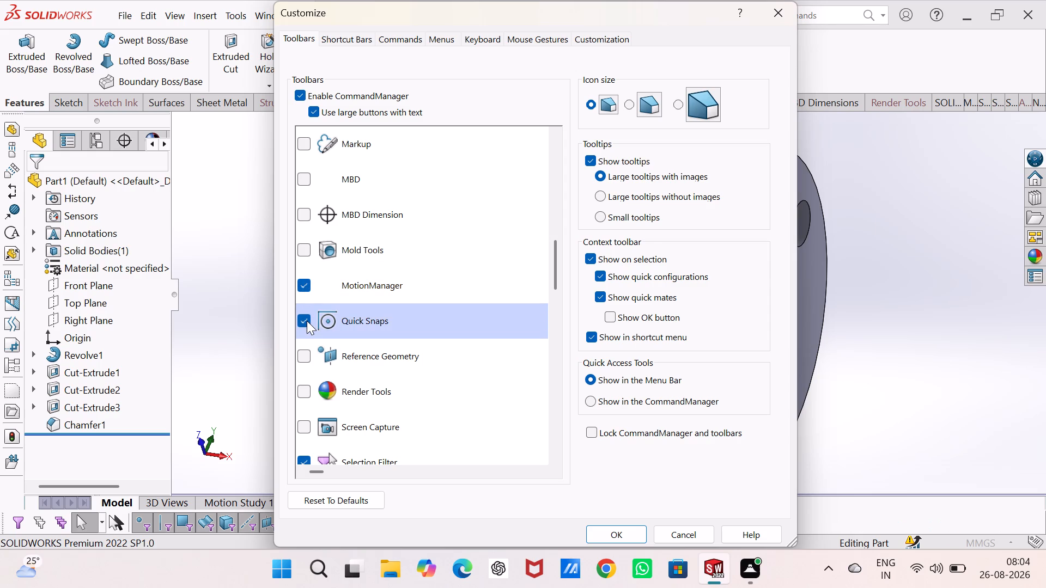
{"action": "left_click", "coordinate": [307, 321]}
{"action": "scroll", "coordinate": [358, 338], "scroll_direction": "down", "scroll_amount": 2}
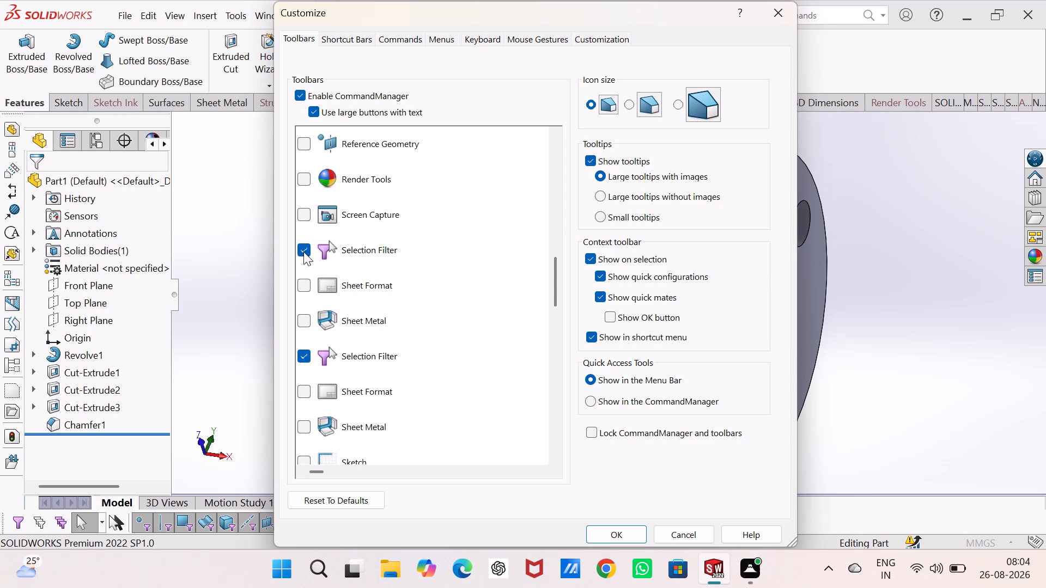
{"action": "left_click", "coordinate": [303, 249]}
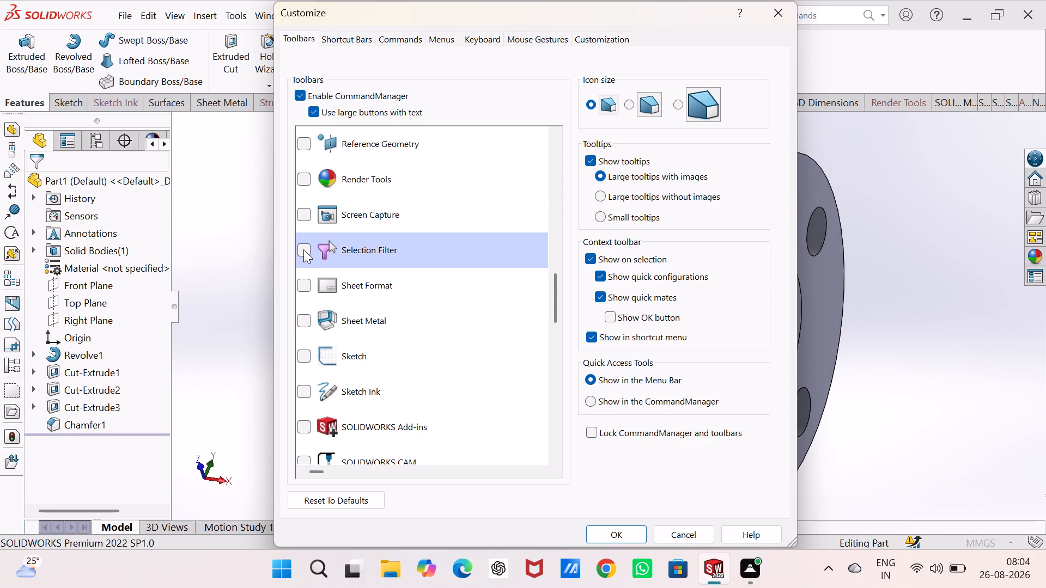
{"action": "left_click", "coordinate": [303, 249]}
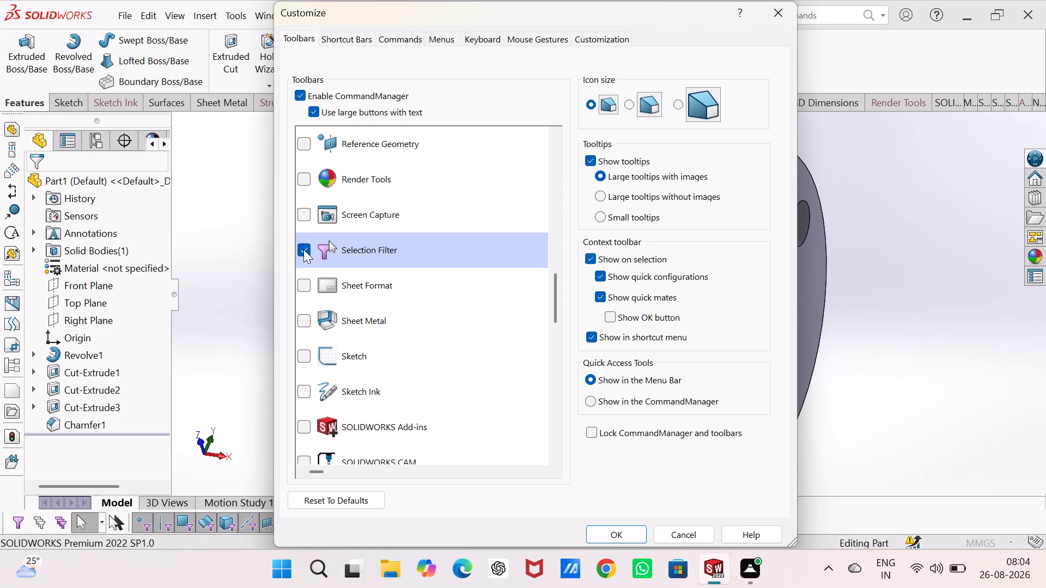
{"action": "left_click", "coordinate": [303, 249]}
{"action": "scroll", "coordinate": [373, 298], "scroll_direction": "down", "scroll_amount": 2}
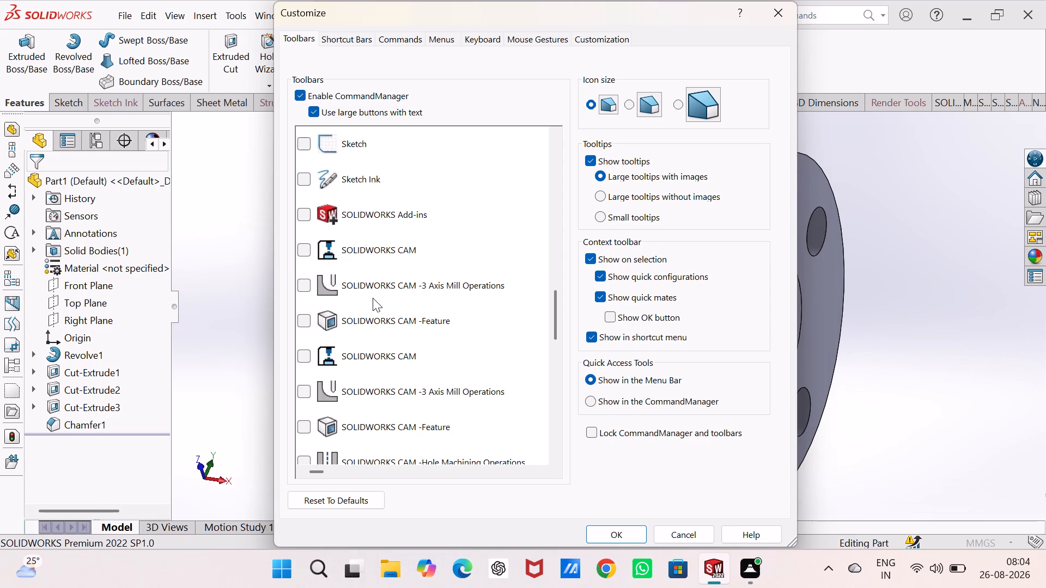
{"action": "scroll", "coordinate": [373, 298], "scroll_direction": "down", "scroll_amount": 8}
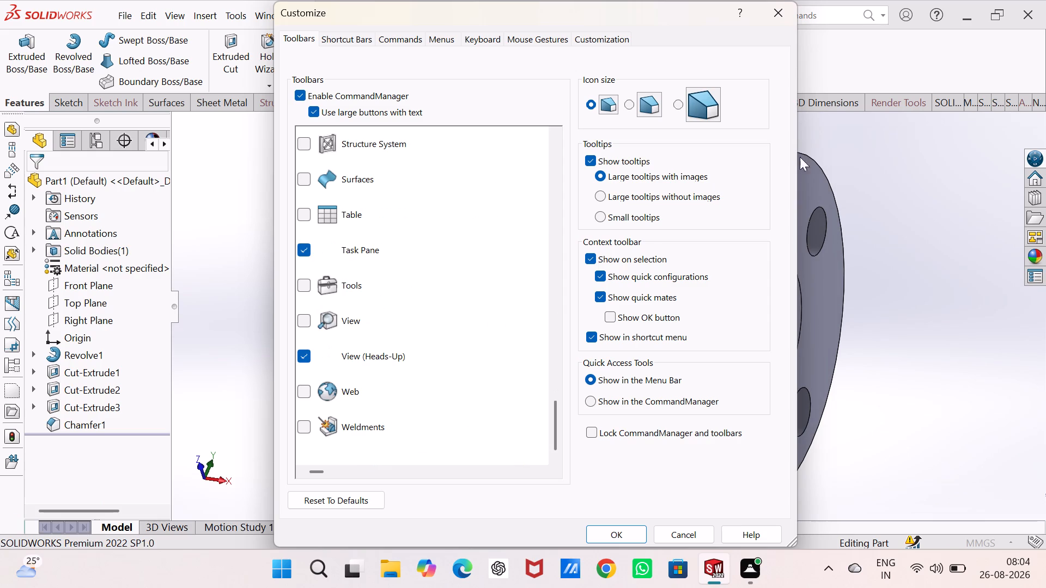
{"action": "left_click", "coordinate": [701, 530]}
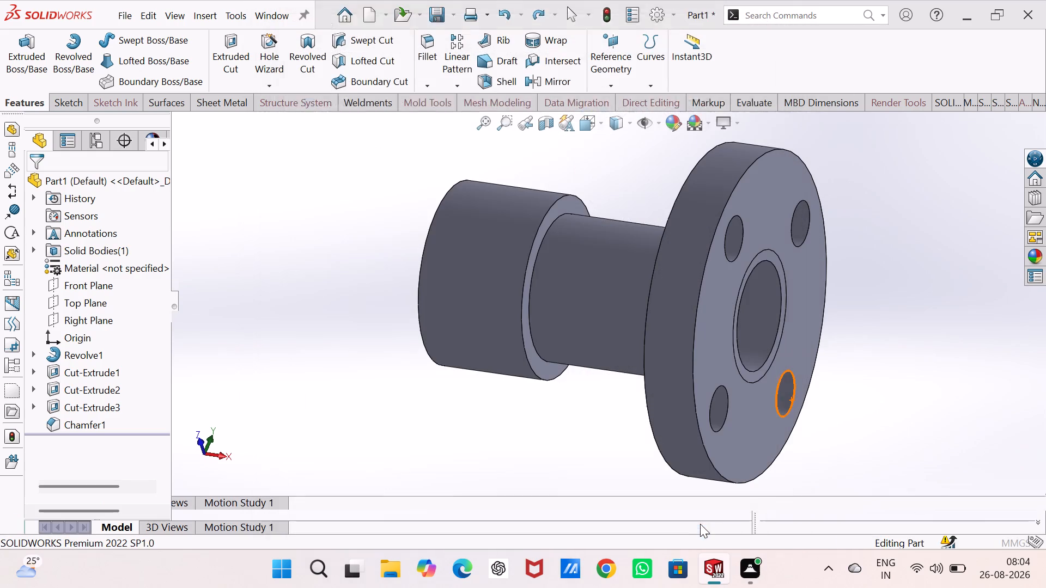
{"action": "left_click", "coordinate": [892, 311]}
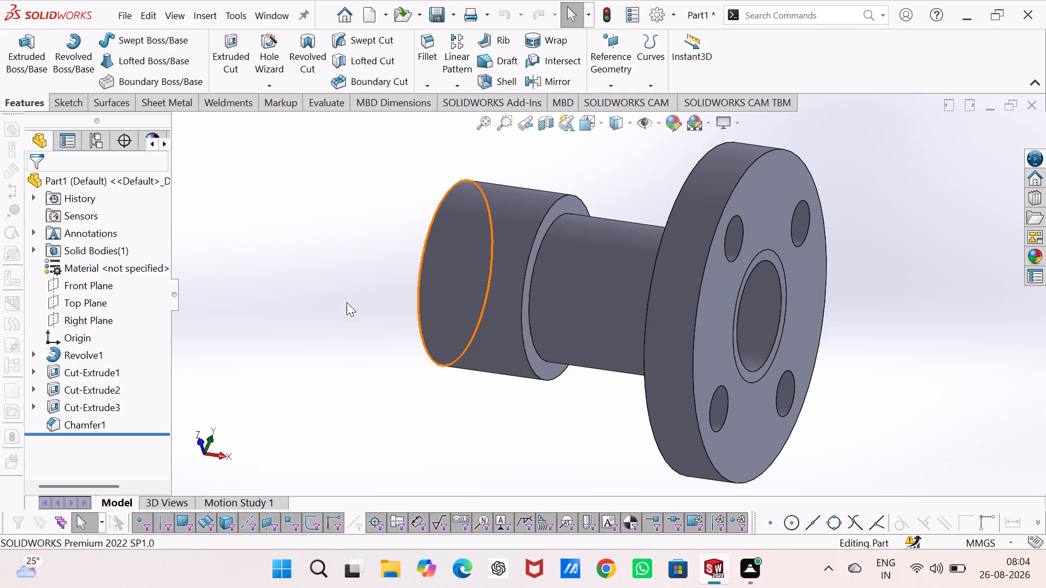
Customize the interface so that the Selection Filter and Quick Snaps toolbars are hidden, and accept the changes.
{"action": "middle_click_drag", "start_coordinate": [344, 290], "coordinate": [363, 297]}
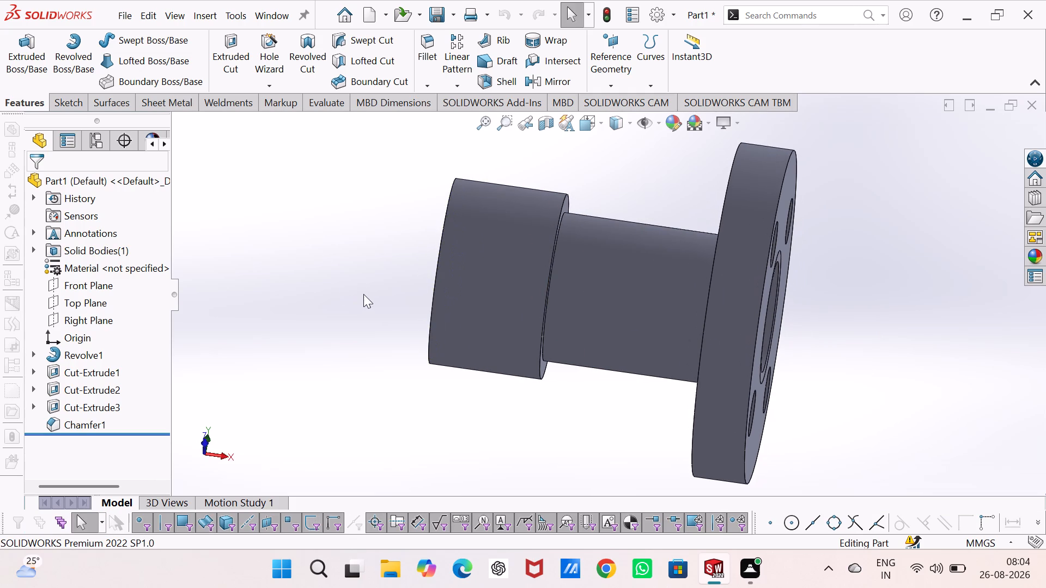
{"action": "right_click", "coordinate": [921, 79]}
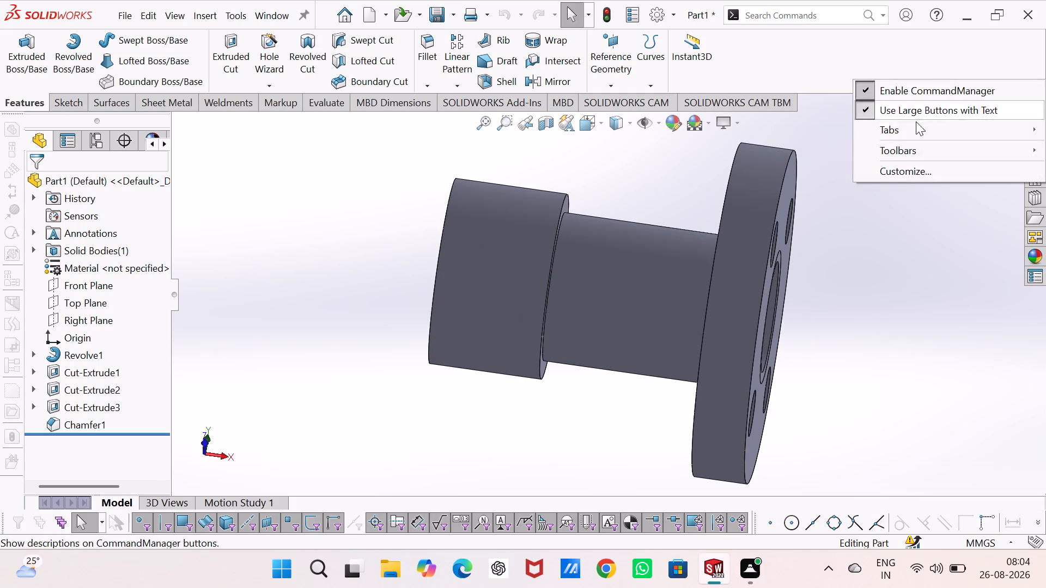
{"action": "left_click", "coordinate": [915, 171]}
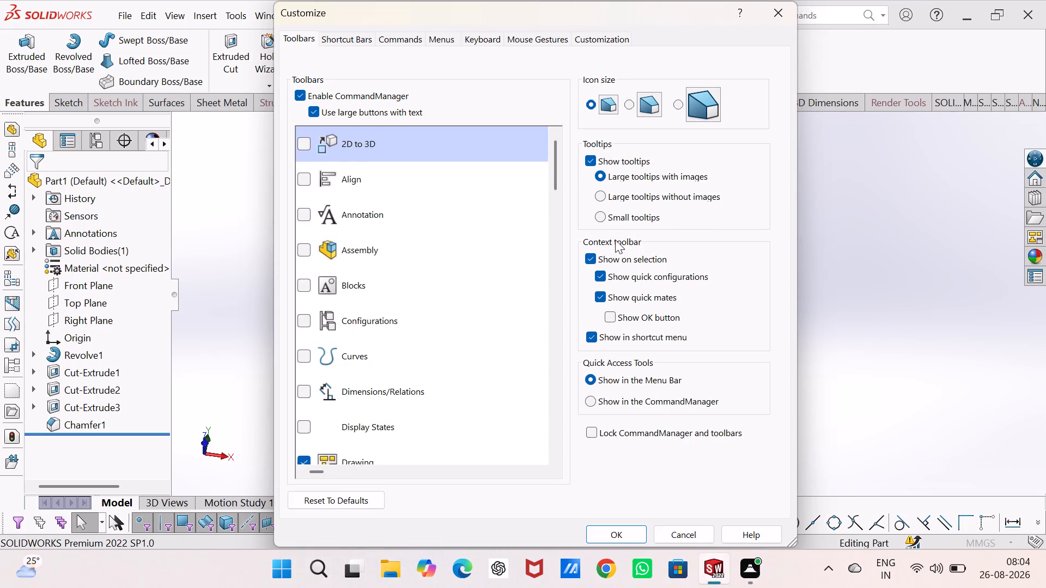
{"action": "scroll", "coordinate": [464, 279], "scroll_direction": "down", "scroll_amount": 3}
{"action": "scroll", "coordinate": [405, 244], "scroll_direction": "down", "scroll_amount": 4}
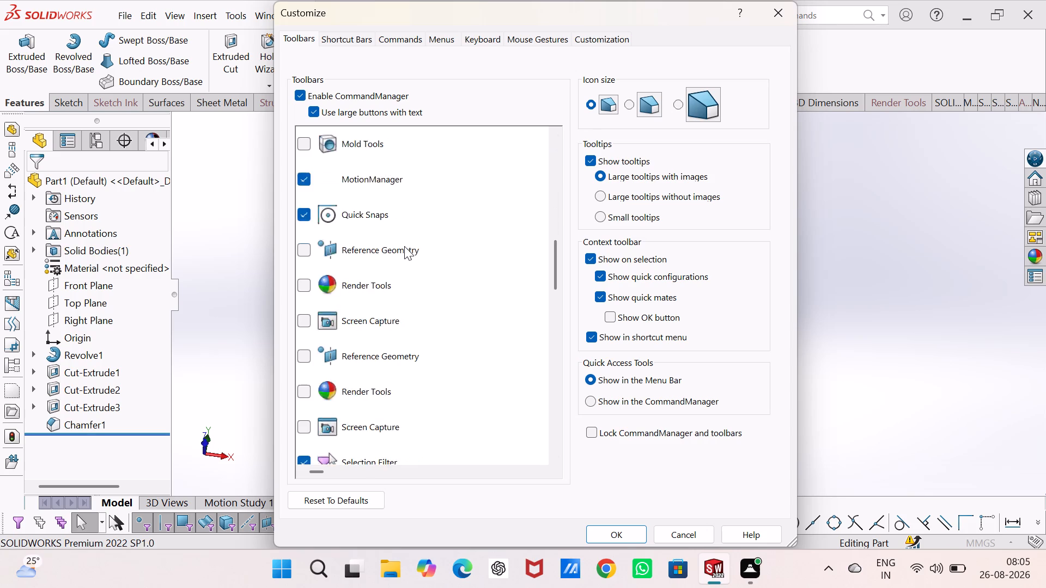
{"action": "scroll", "coordinate": [404, 246], "scroll_direction": "down", "scroll_amount": 1}
{"action": "left_click", "coordinate": [303, 248]}
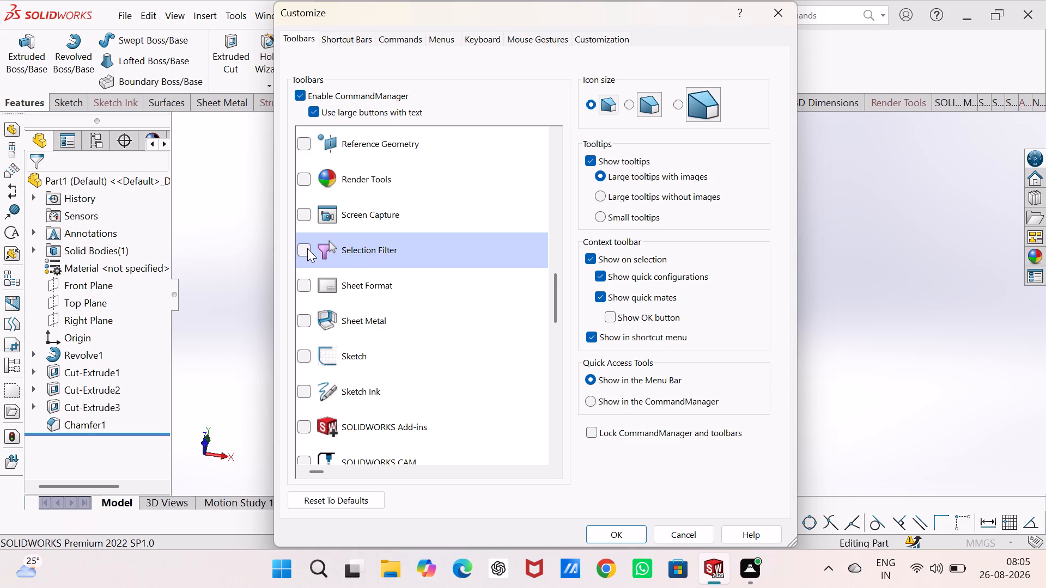
{"action": "scroll", "coordinate": [351, 254], "scroll_direction": "up", "scroll_amount": 2}
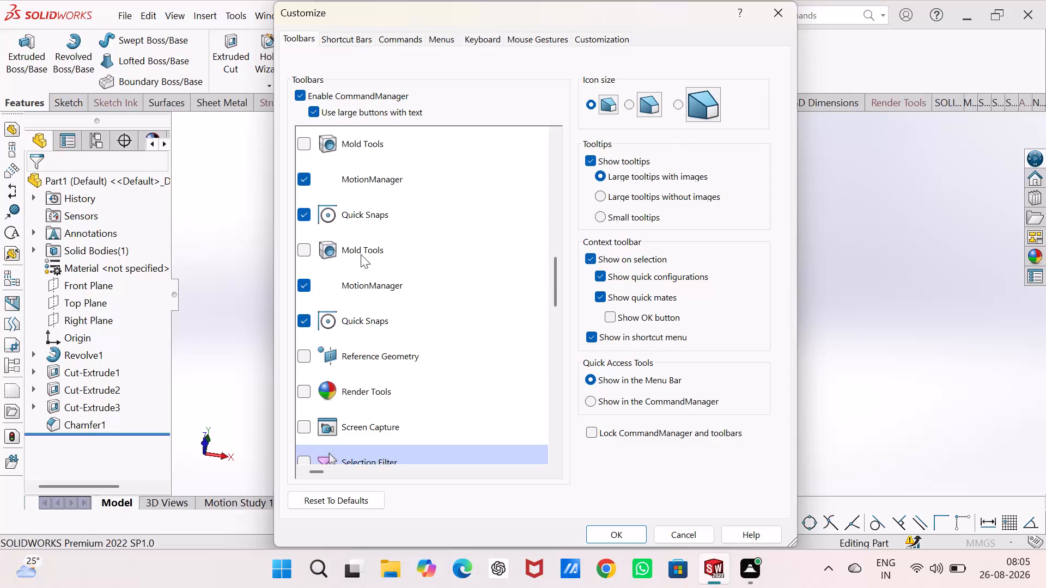
{"action": "left_click", "coordinate": [302, 323]}
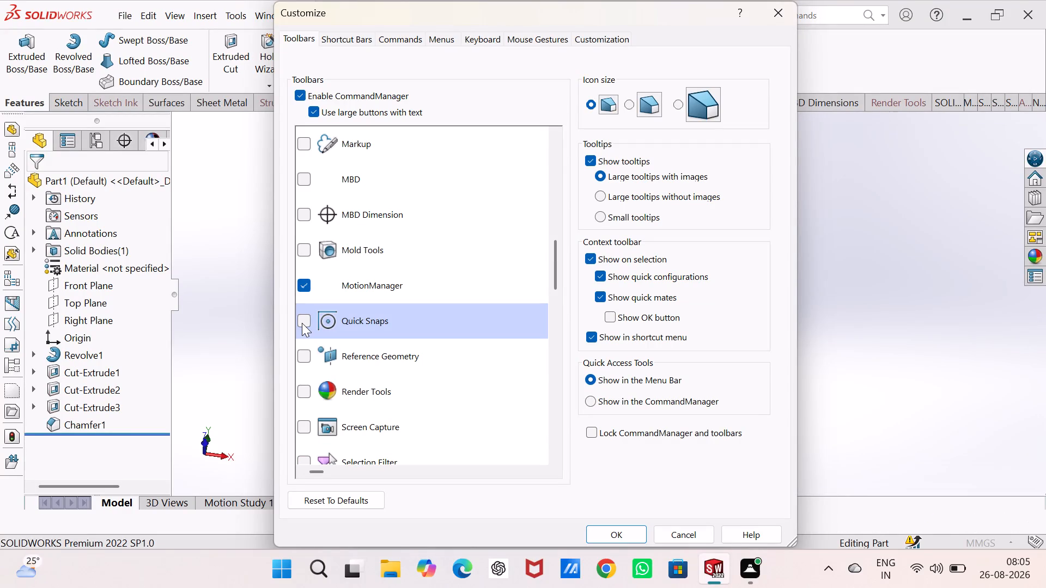
{"action": "left_click", "coordinate": [622, 537]}
Inspect the adapter's stepped bore and flange holes in a temporary planar section view through the Front Plane, and leave it without keeping the section.
{"action": "left_click_drag", "start_coordinate": [314, 405], "coordinate": [320, 400]}
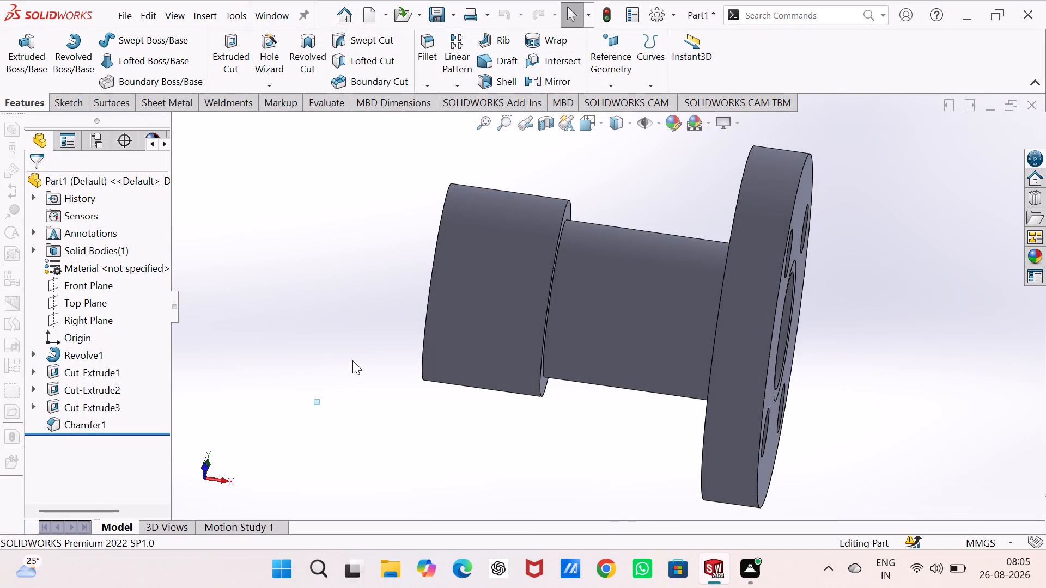
{"action": "middle_click_drag", "start_coordinate": [357, 362], "coordinate": [396, 370]}
{"action": "scroll", "coordinate": [400, 357], "scroll_direction": "up", "scroll_amount": 1}
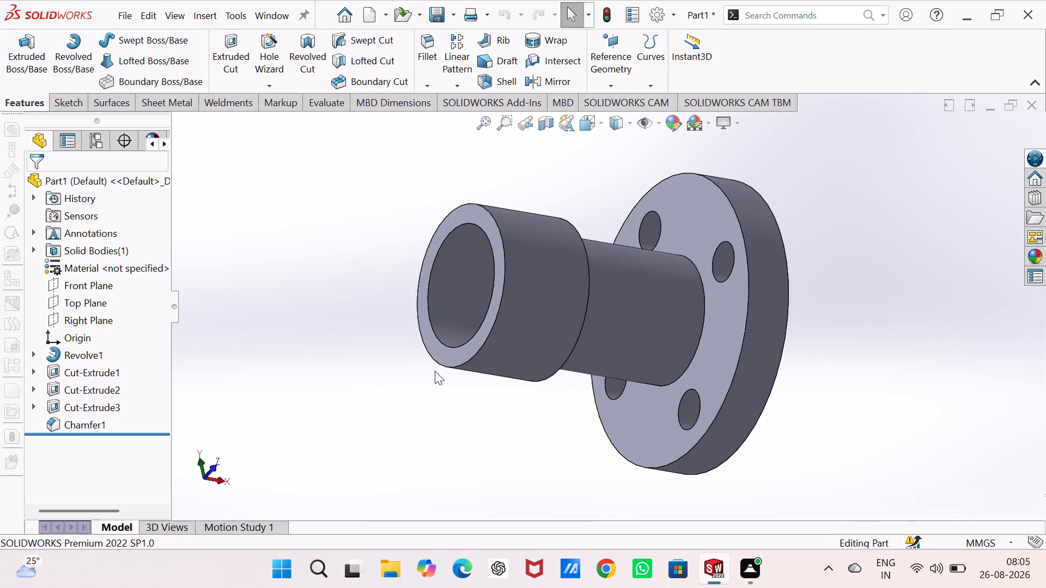
{"action": "middle_click_drag", "start_coordinate": [434, 371], "coordinate": [503, 378]}
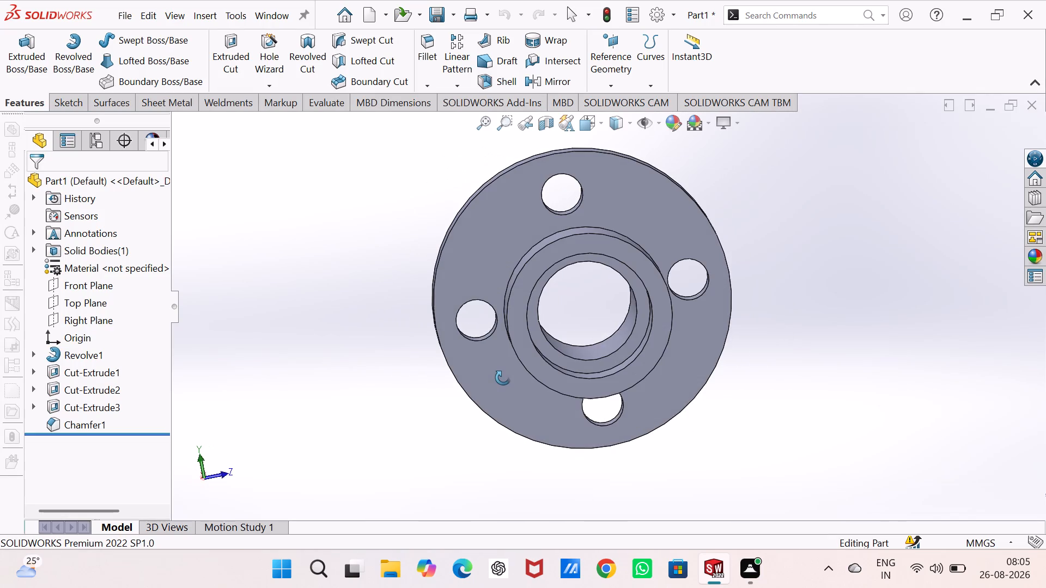
{"action": "middle_click_drag", "start_coordinate": [503, 378], "coordinate": [435, 310]}
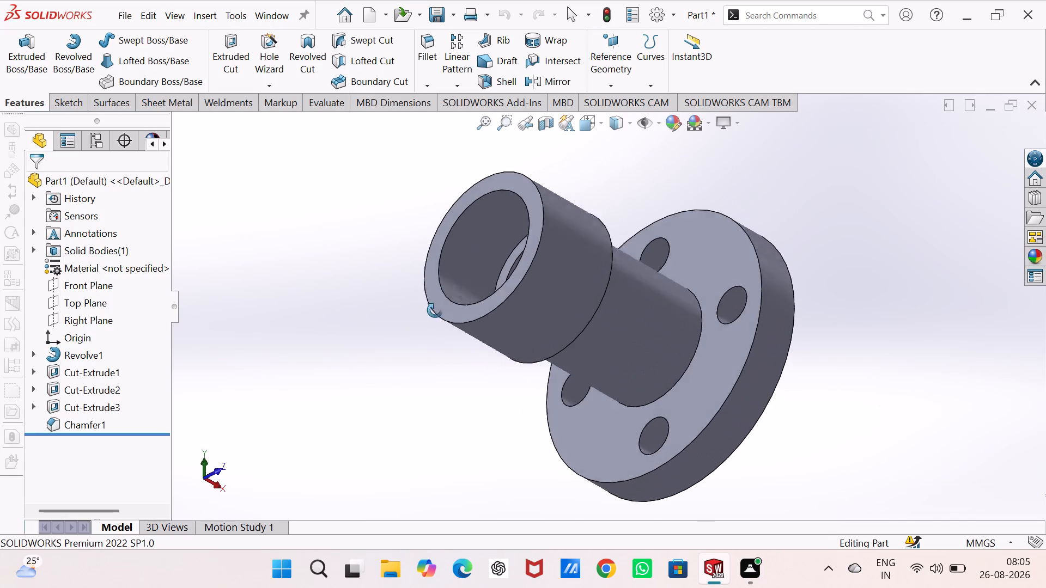
{"action": "middle_click_drag", "start_coordinate": [435, 310], "coordinate": [408, 388]}
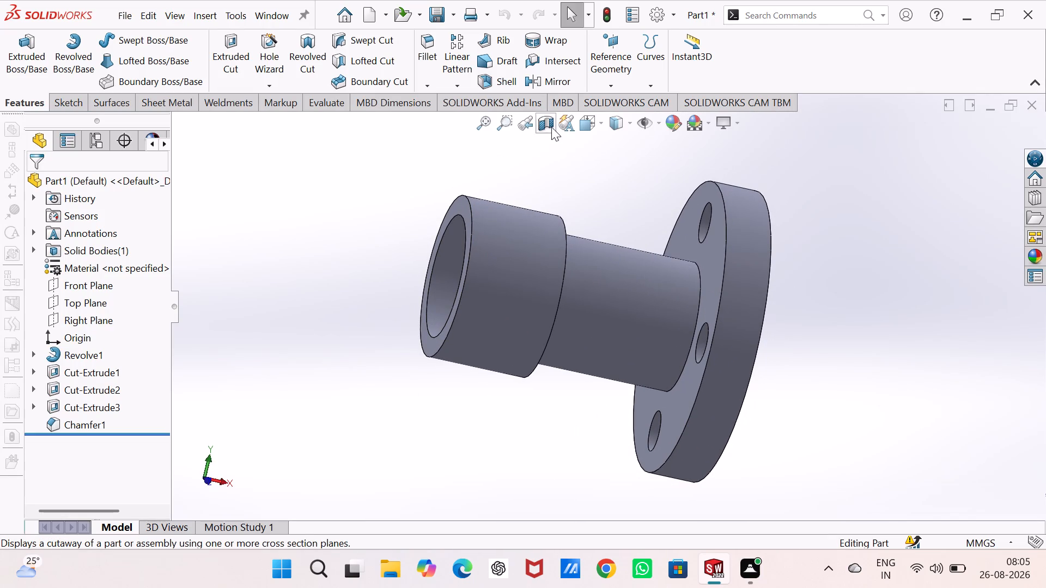
{"action": "left_click", "coordinate": [550, 126]}
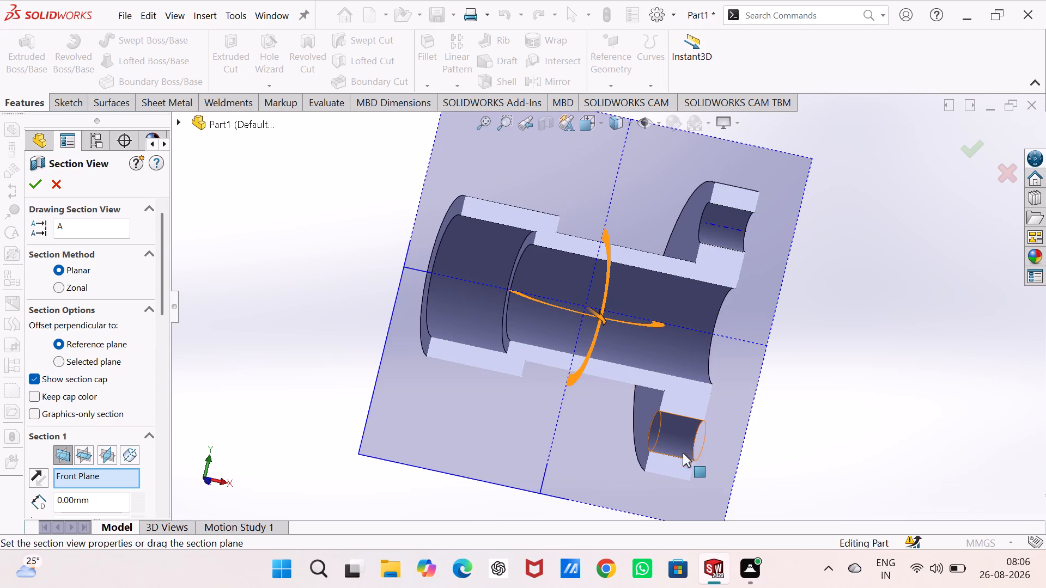
{"action": "middle_click_drag", "start_coordinate": [712, 373], "coordinate": [686, 376]}
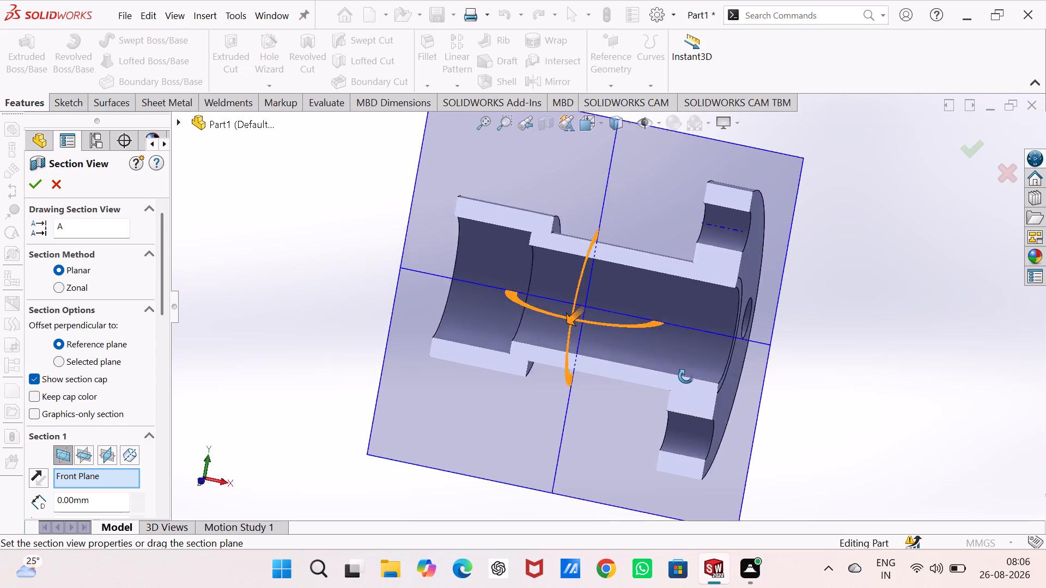
{"action": "middle_click_drag", "start_coordinate": [686, 376], "coordinate": [662, 339]}
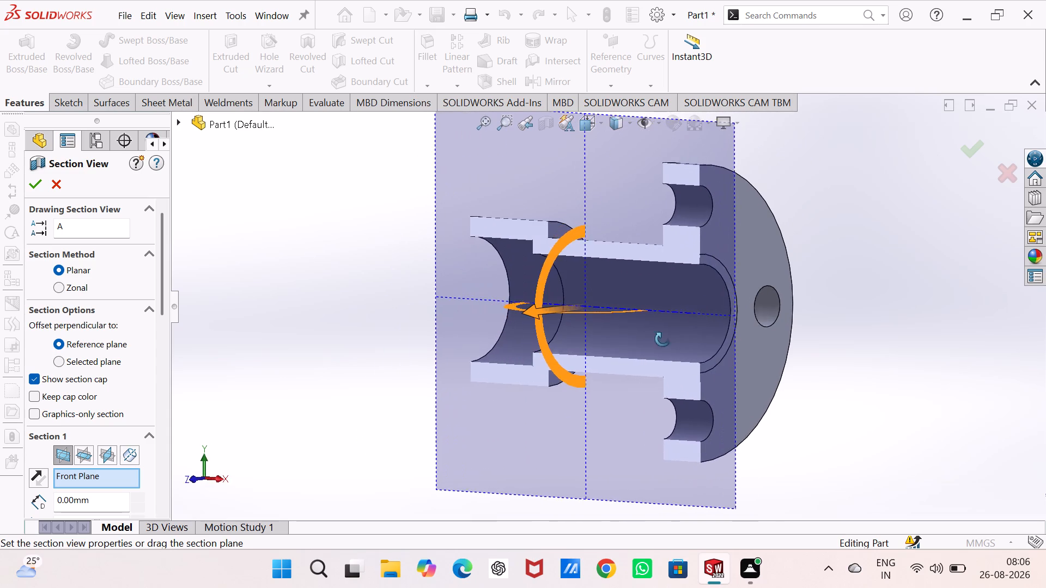
{"action": "middle_click_drag", "start_coordinate": [662, 339], "coordinate": [679, 308]}
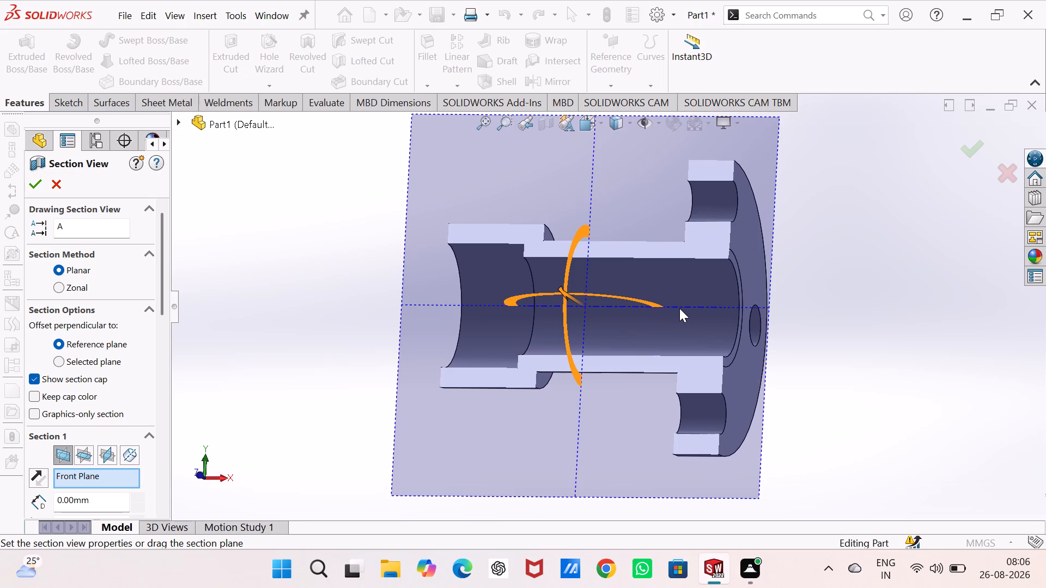
{"action": "key", "text": "Escape"}
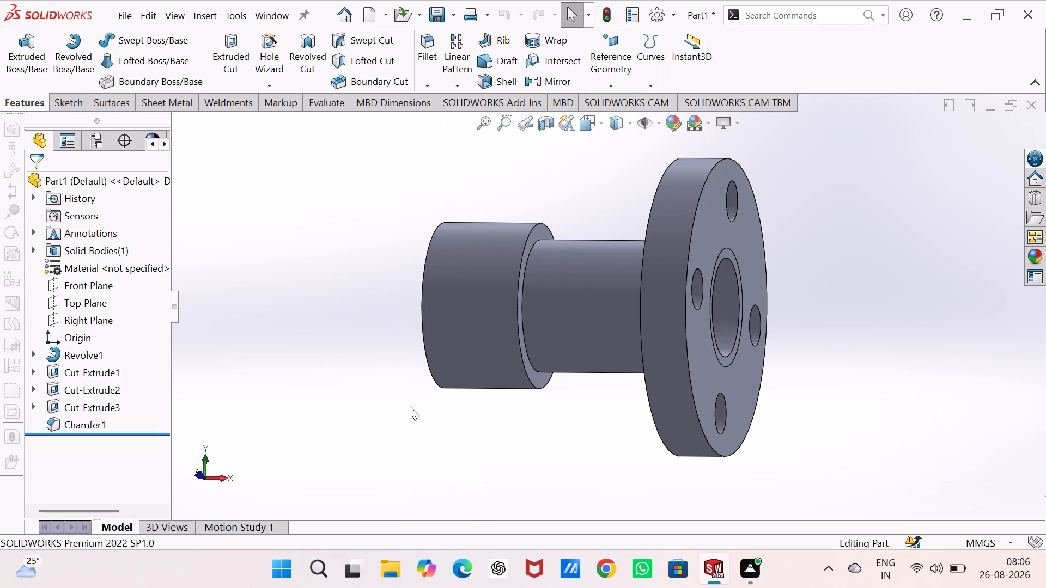
Delete the Chamfer1 feature from the flange-side bore edge.
{"action": "left_click", "coordinate": [95, 427]}
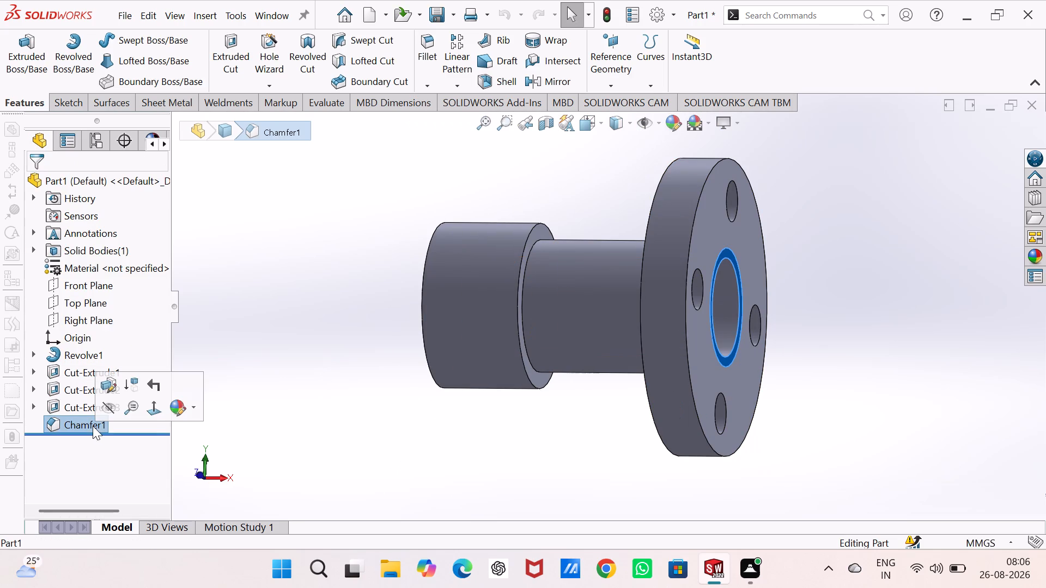
{"action": "middle_click_drag", "start_coordinate": [370, 415], "coordinate": [263, 416]}
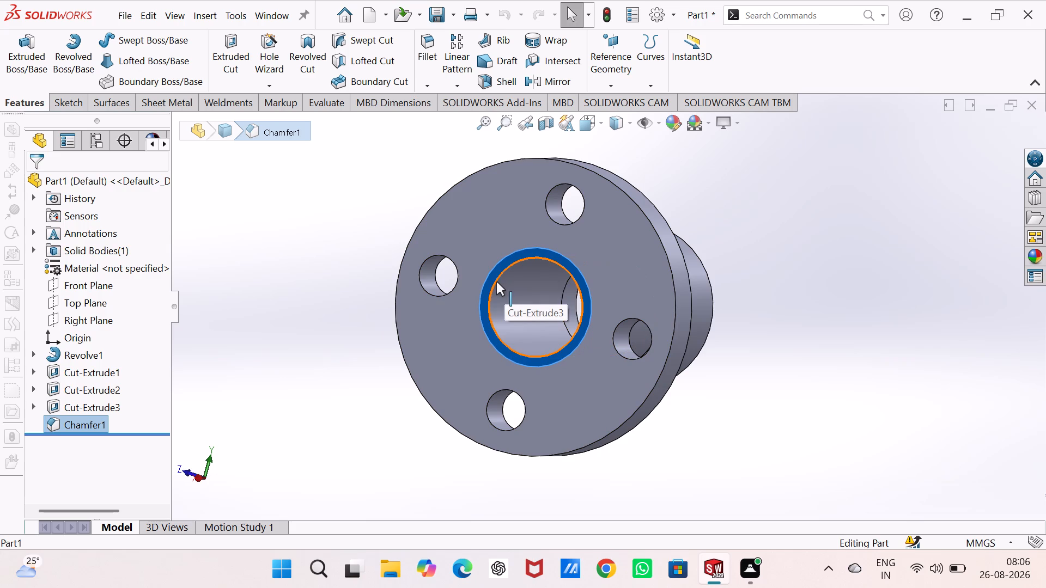
{"action": "key", "text": "ctrl+z"}
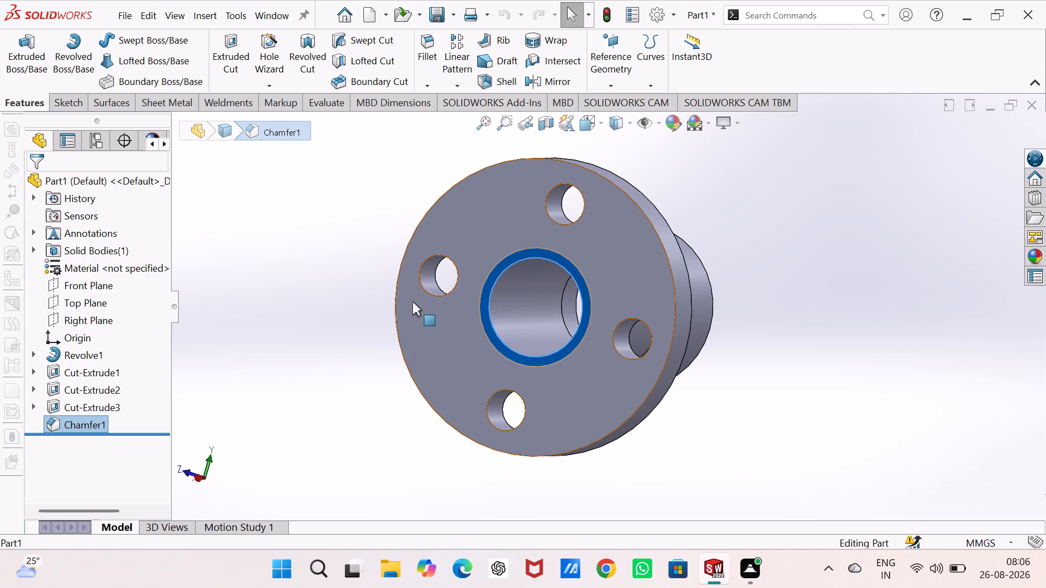
{"action": "key", "text": "ctrl+z"}
{"action": "left_click", "coordinate": [336, 302]}
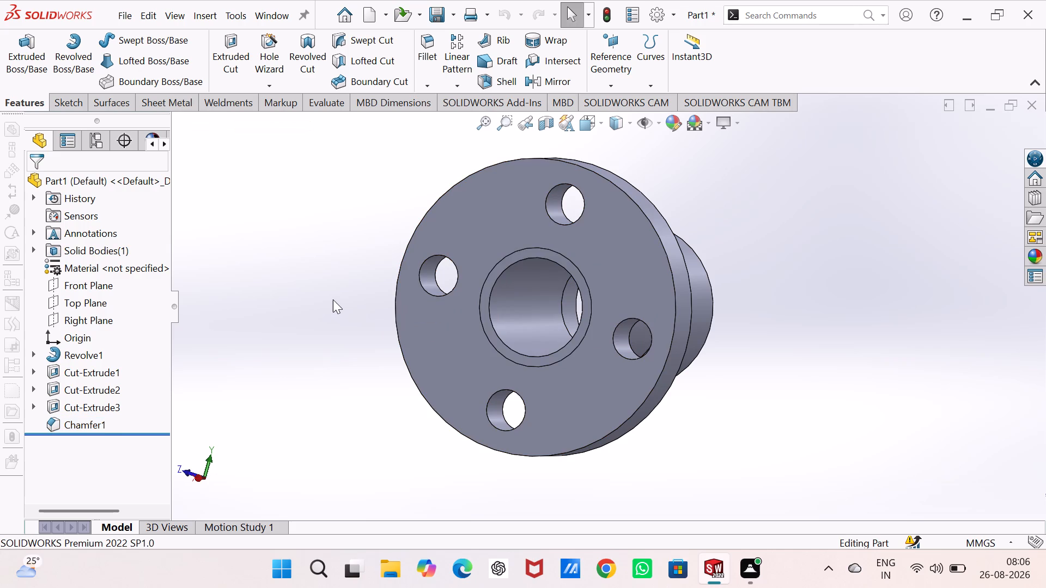
{"action": "key", "text": "ctrl+z"}
{"action": "right_click", "coordinate": [86, 422]}
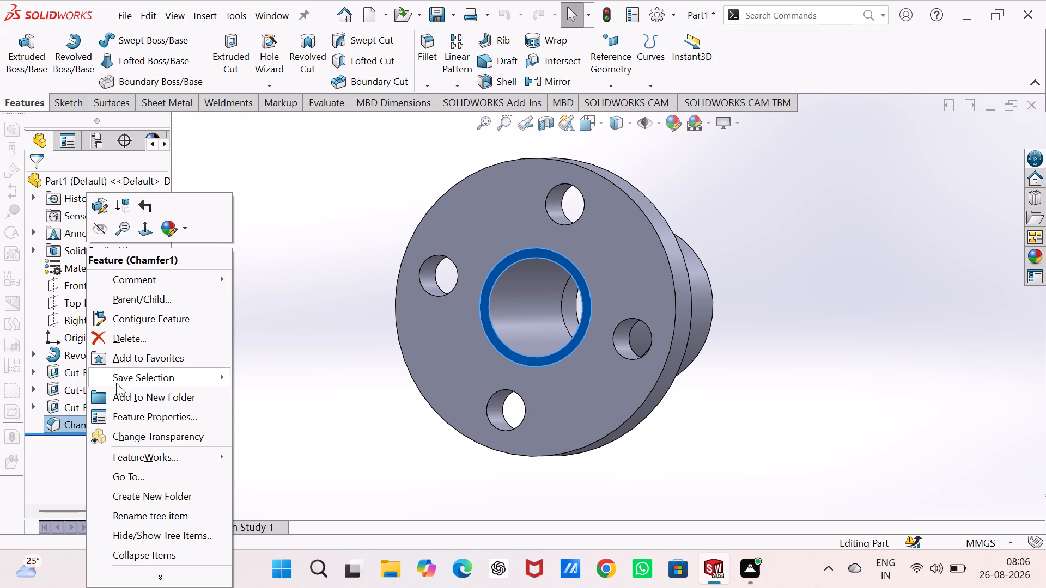
{"action": "left_click", "coordinate": [126, 333]}
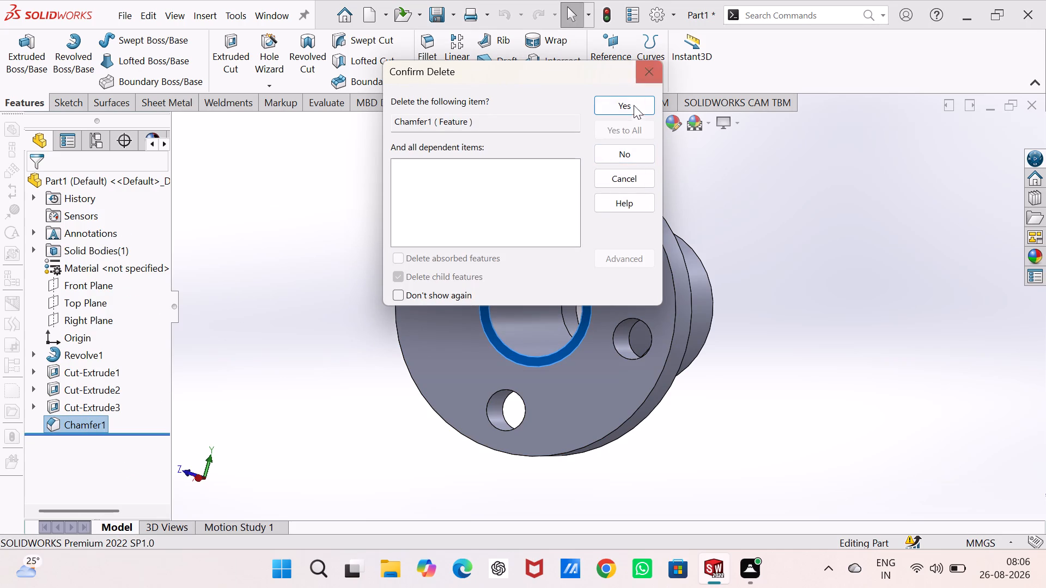
{"action": "left_click", "coordinate": [632, 108]}
{"action": "left_click", "coordinate": [328, 274]}
Chamfer the central bore's circular edge on the flange face with a 3 mm distance and a 3.5 degree angle.
{"action": "middle_click_drag", "start_coordinate": [325, 274], "coordinate": [340, 279]}
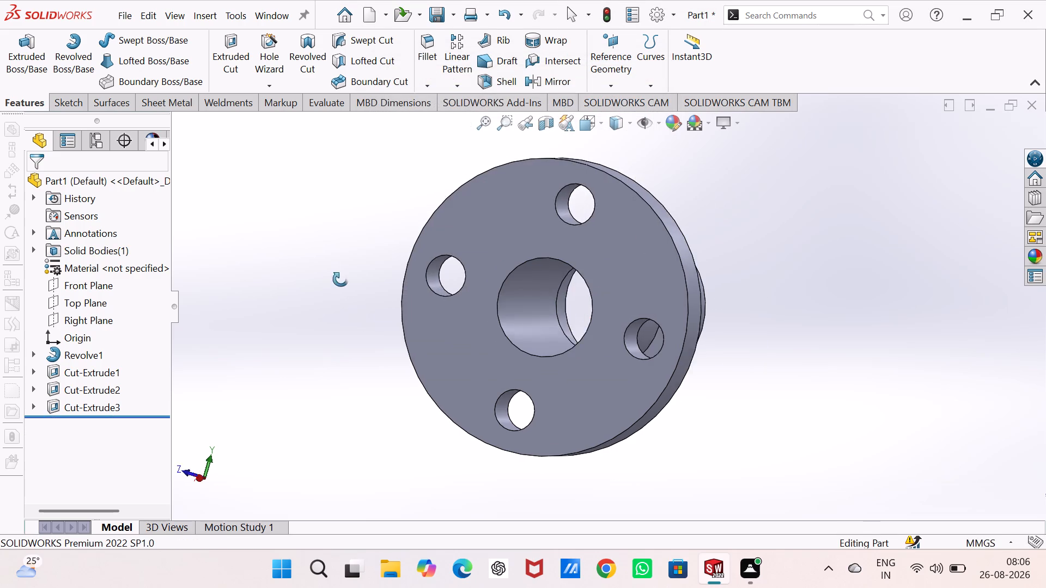
{"action": "middle_click_drag", "start_coordinate": [340, 279], "coordinate": [403, 330]}
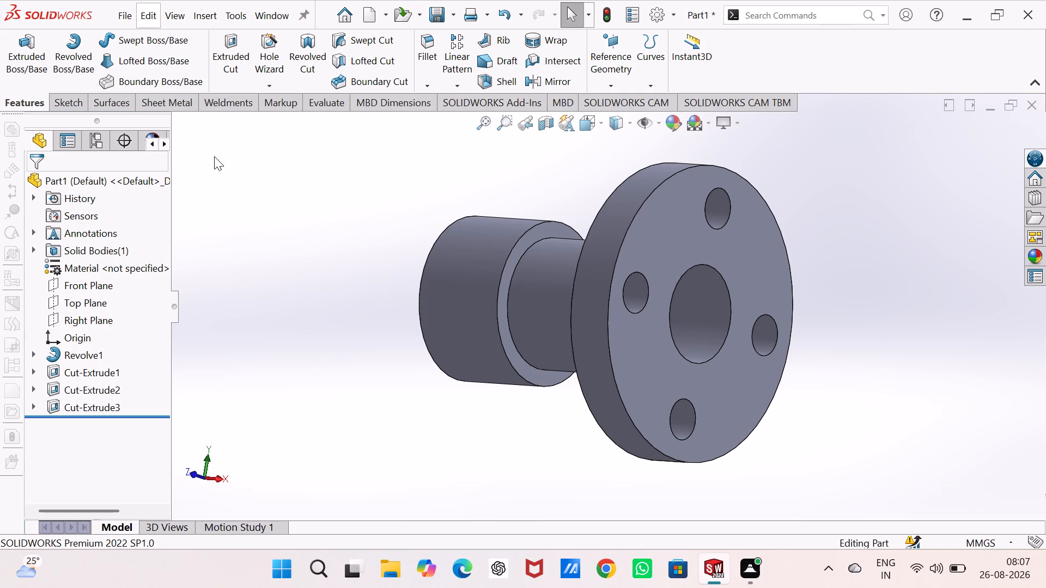
{"action": "left_click", "coordinate": [430, 88]}
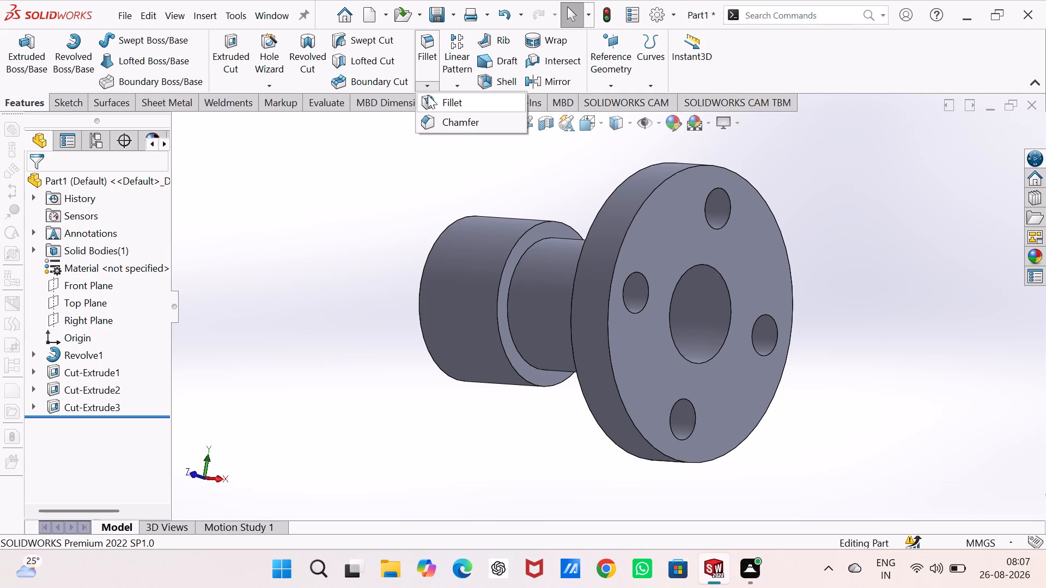
{"action": "left_click", "coordinate": [430, 118]}
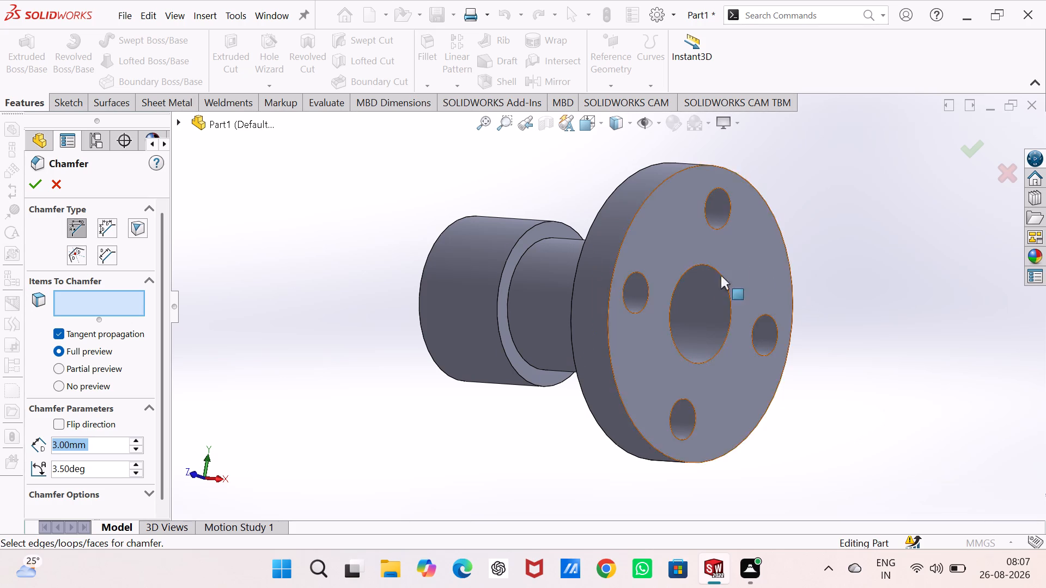
{"action": "left_click", "coordinate": [706, 266]}
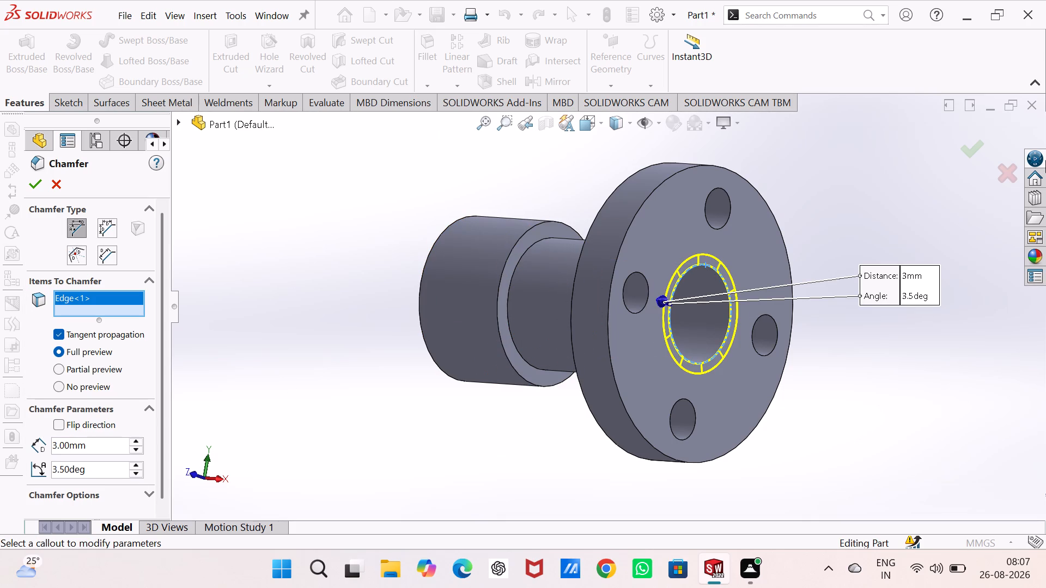
{"action": "left_click", "coordinate": [965, 145]}
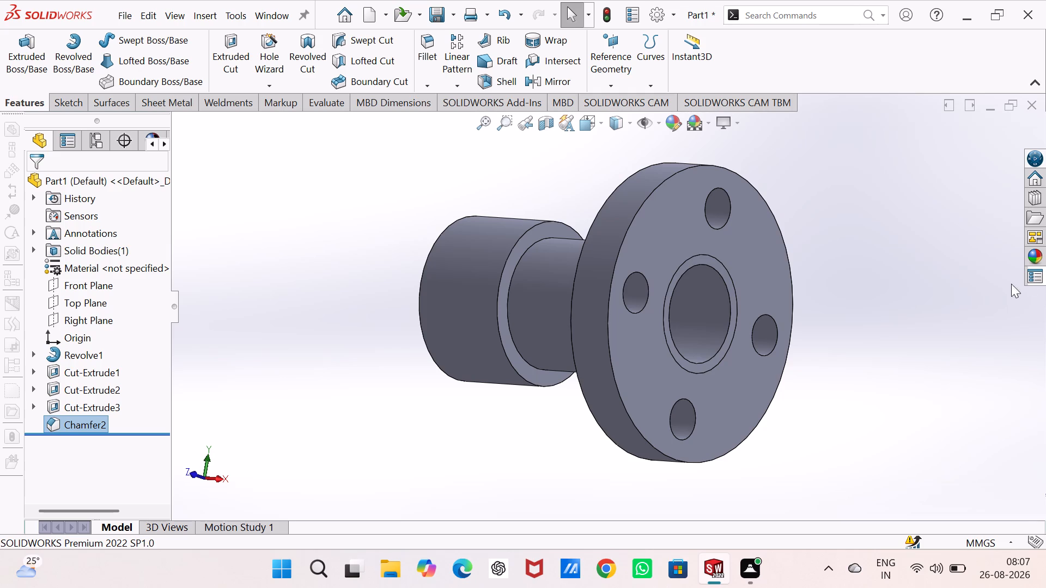
Examine the adapter's new bore chamfer, bolt holes, flange and sleeve end from several viewing angles.
{"action": "middle_click_drag", "start_coordinate": [839, 328], "coordinate": [903, 341]}
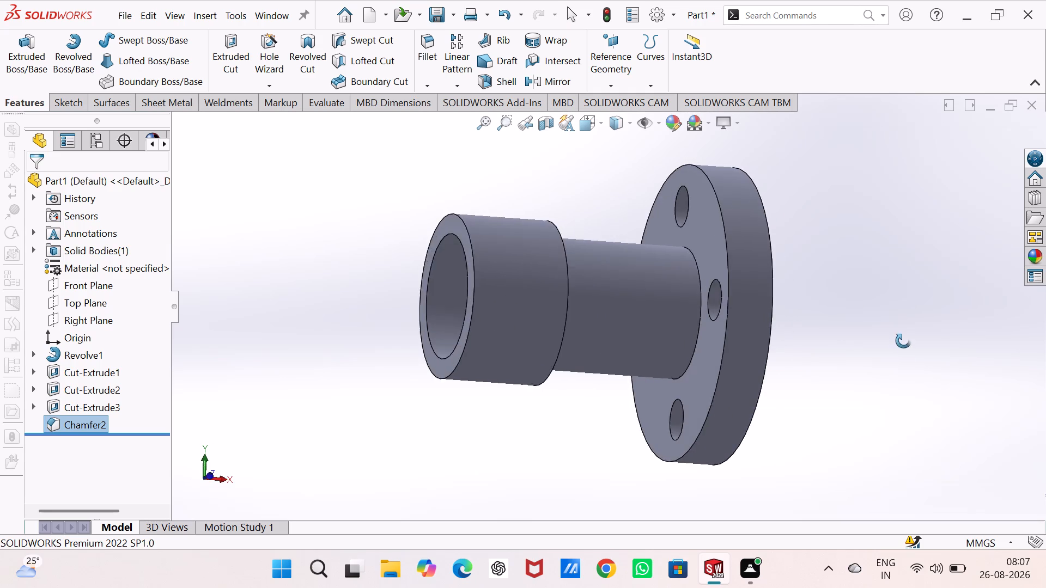
{"action": "middle_click_drag", "start_coordinate": [903, 341], "coordinate": [732, 353]}
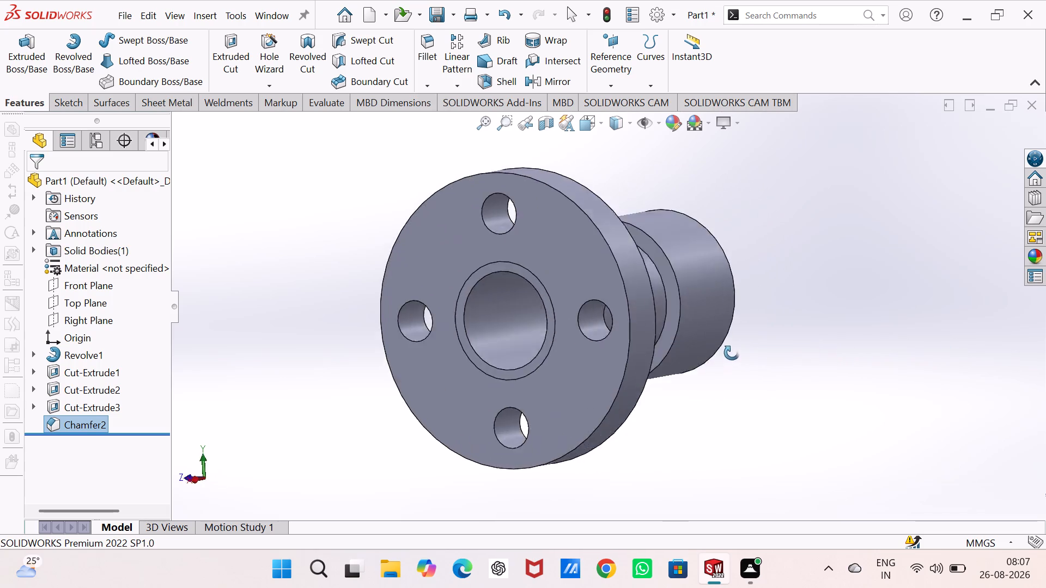
{"action": "middle_click_drag", "start_coordinate": [732, 353], "coordinate": [668, 232]}
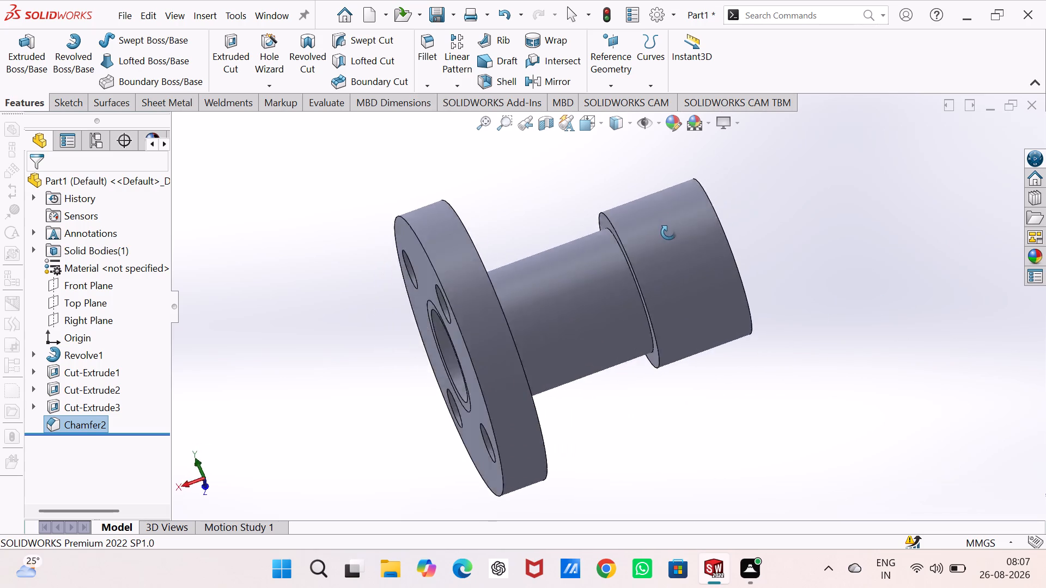
{"action": "middle_click_drag", "start_coordinate": [668, 232], "coordinate": [663, 327]}
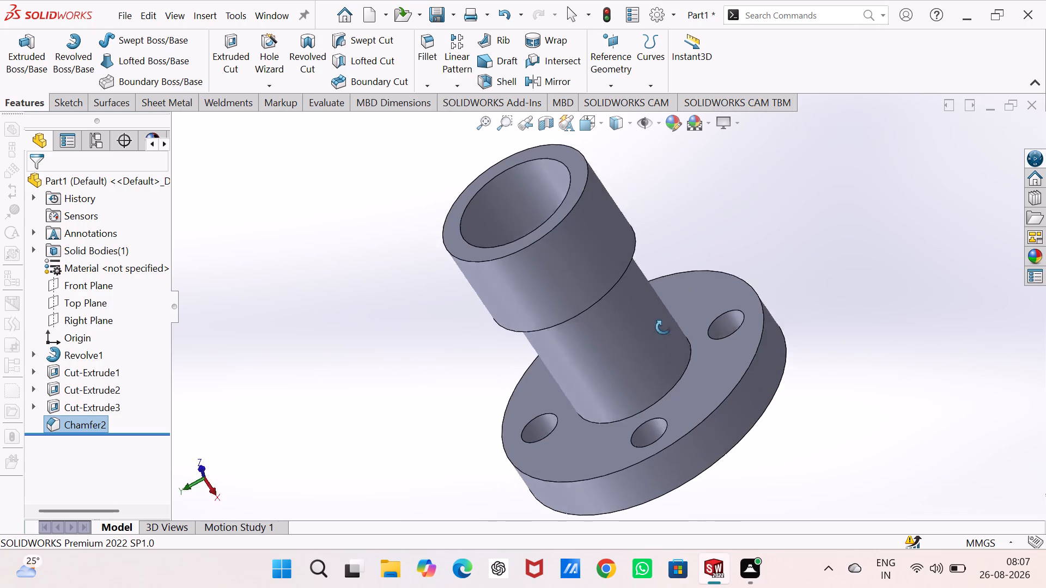
{"action": "middle_click_drag", "start_coordinate": [663, 327], "coordinate": [688, 373]}
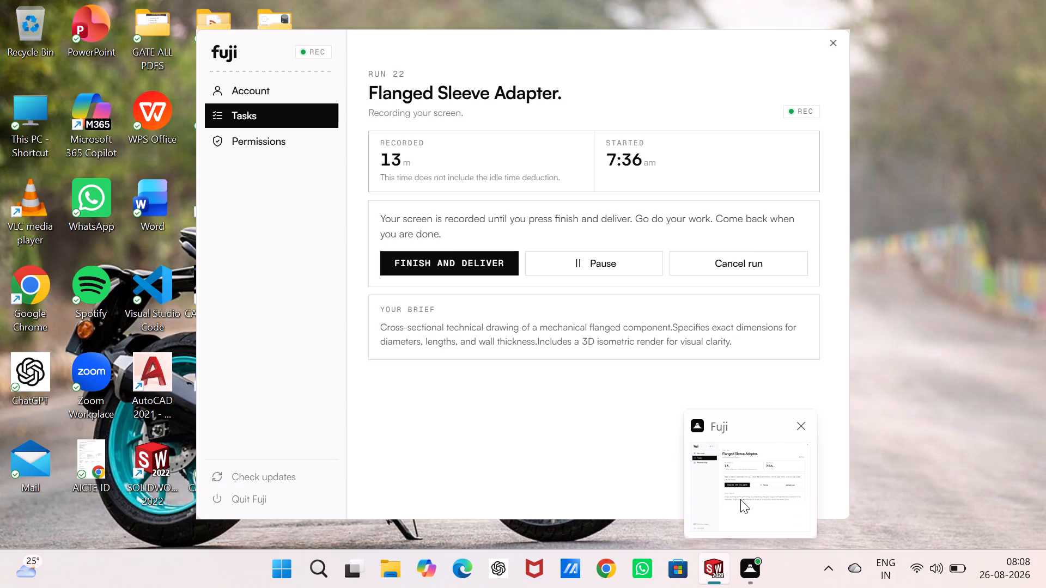
{"action": "middle_click", "coordinate": [729, 224]}
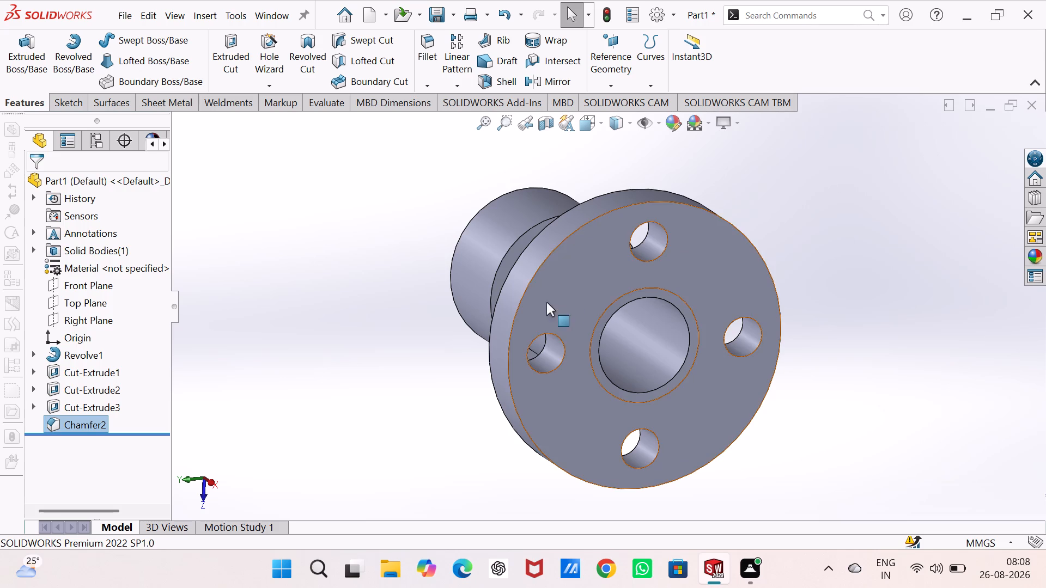
{"action": "middle_click_drag", "start_coordinate": [367, 357], "coordinate": [600, 378]}
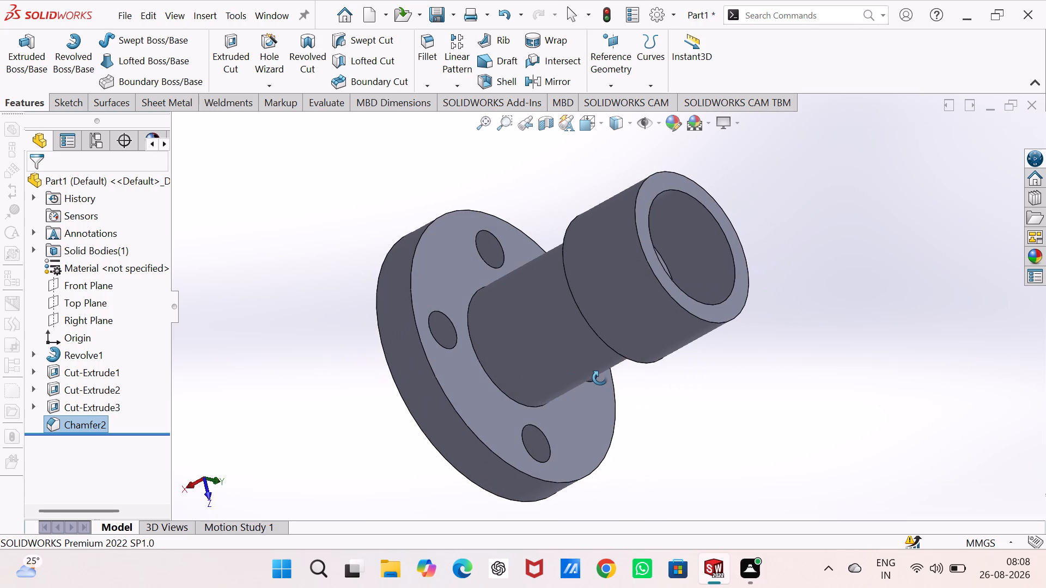
{"action": "middle_click_drag", "start_coordinate": [600, 378], "coordinate": [378, 338]}
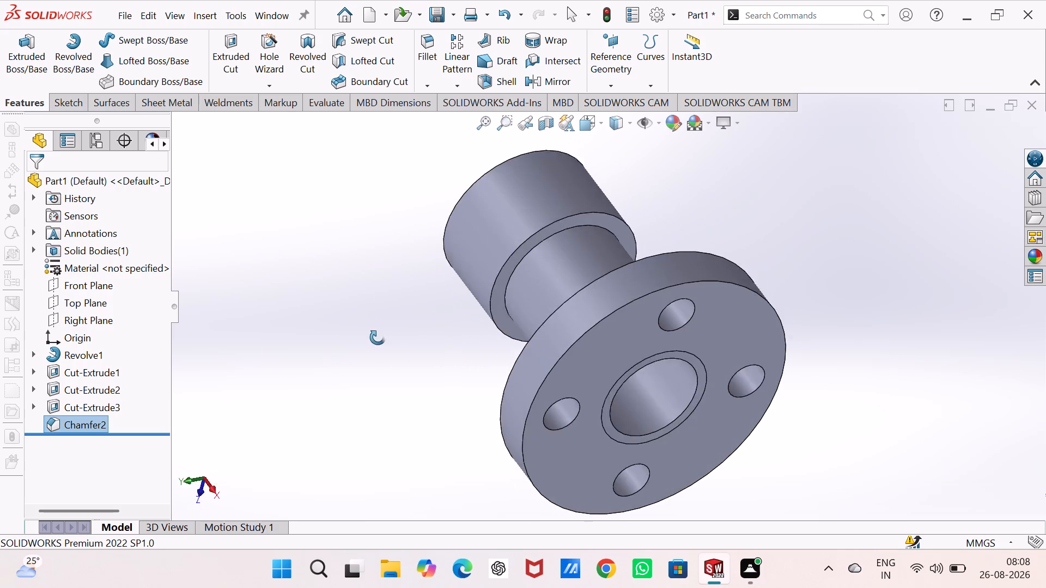
{"action": "middle_click_drag", "start_coordinate": [378, 338], "coordinate": [329, 191]}
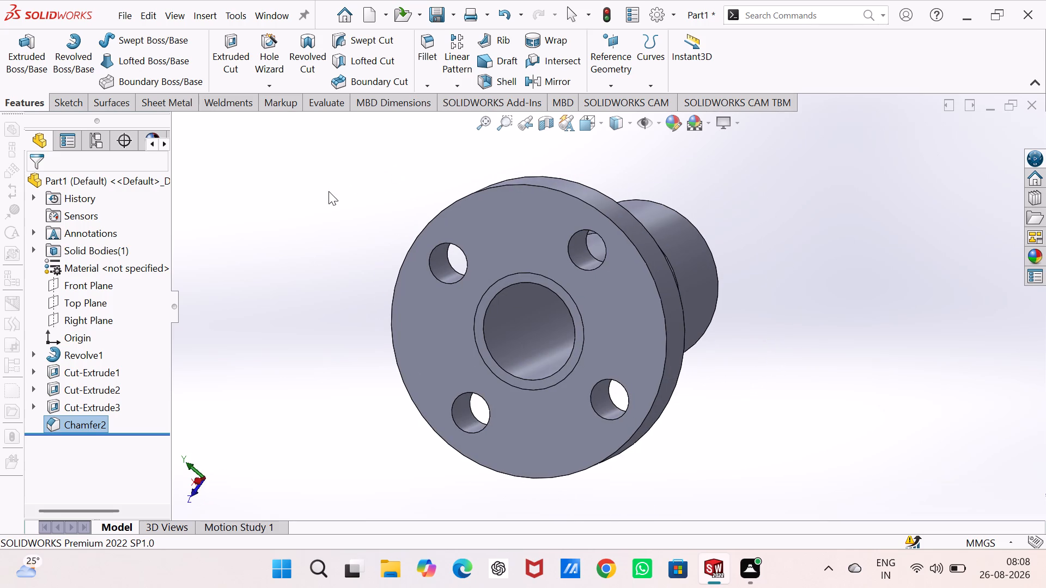
{"action": "middle_click_drag", "start_coordinate": [336, 273], "coordinate": [616, 195]}
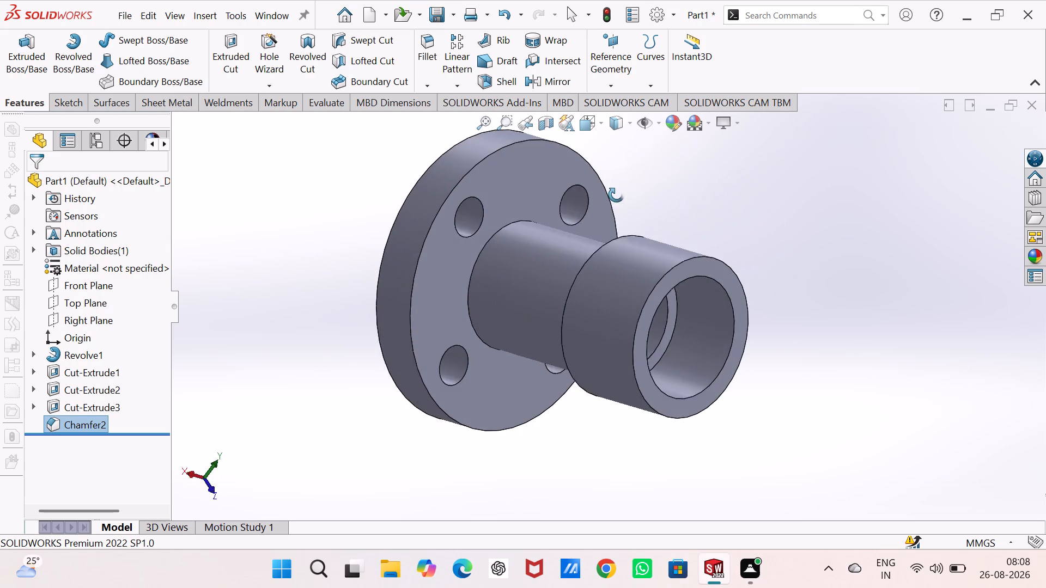
{"action": "middle_click_drag", "start_coordinate": [616, 195], "coordinate": [563, 210]}
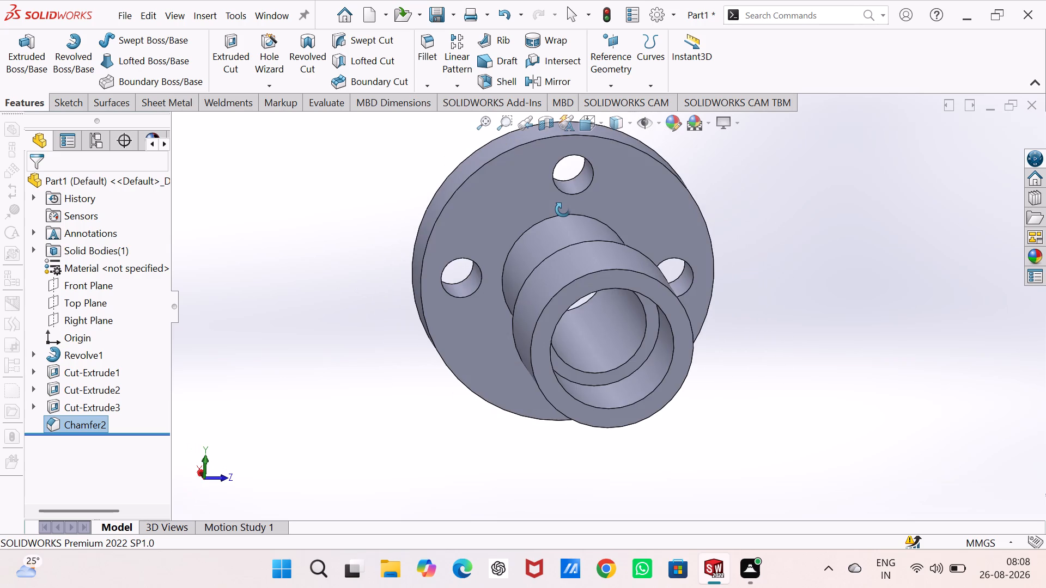
{"action": "middle_click_drag", "start_coordinate": [563, 210], "coordinate": [555, 243]}
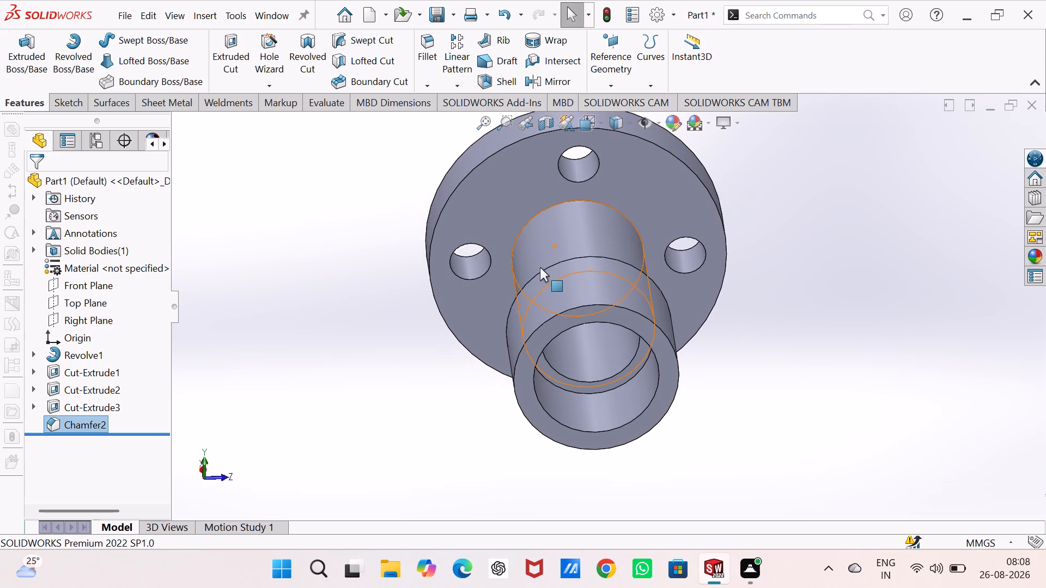
{"action": "middle_click_drag", "start_coordinate": [369, 258], "coordinate": [598, 205]}
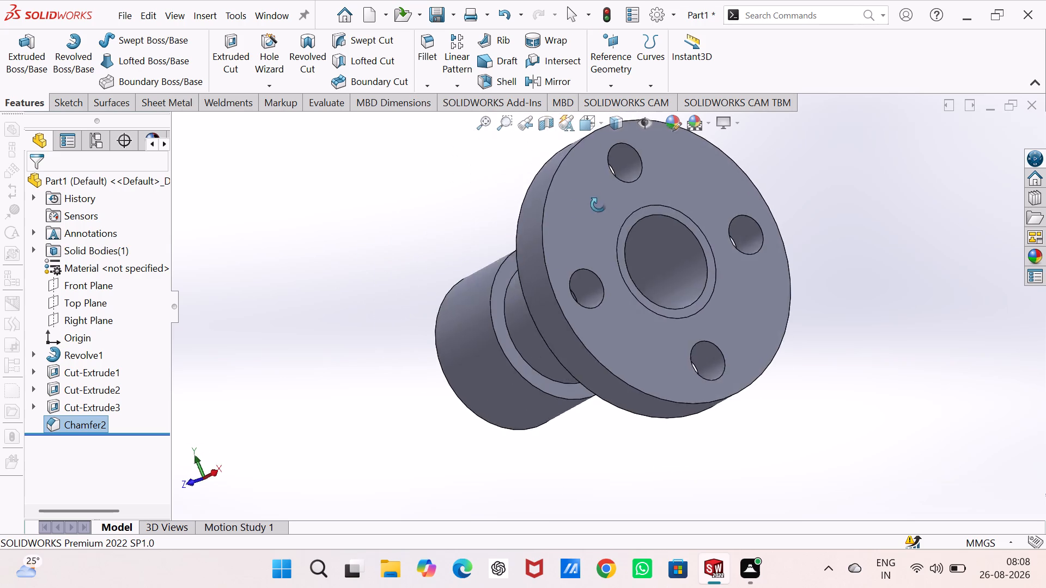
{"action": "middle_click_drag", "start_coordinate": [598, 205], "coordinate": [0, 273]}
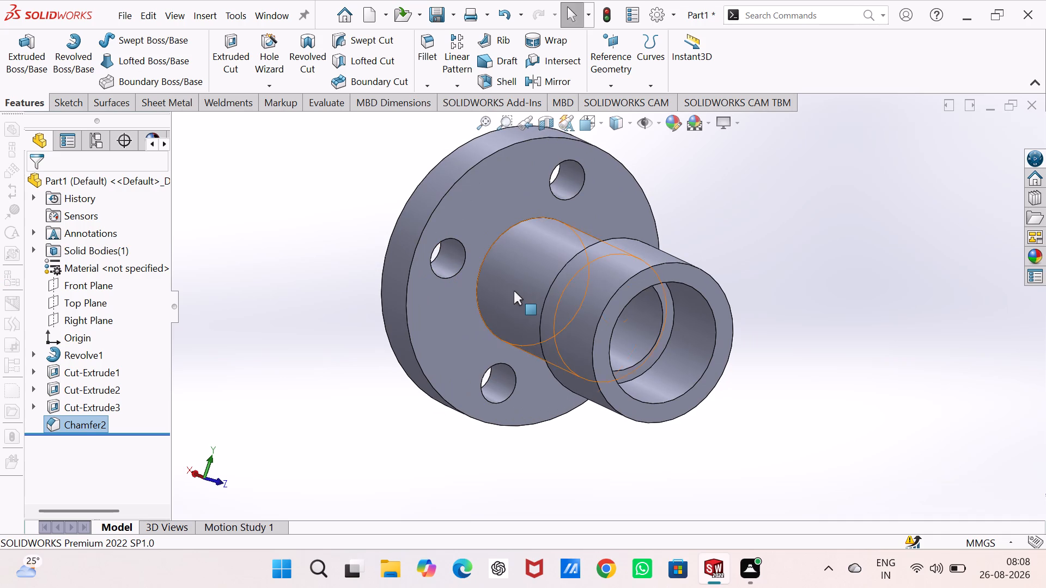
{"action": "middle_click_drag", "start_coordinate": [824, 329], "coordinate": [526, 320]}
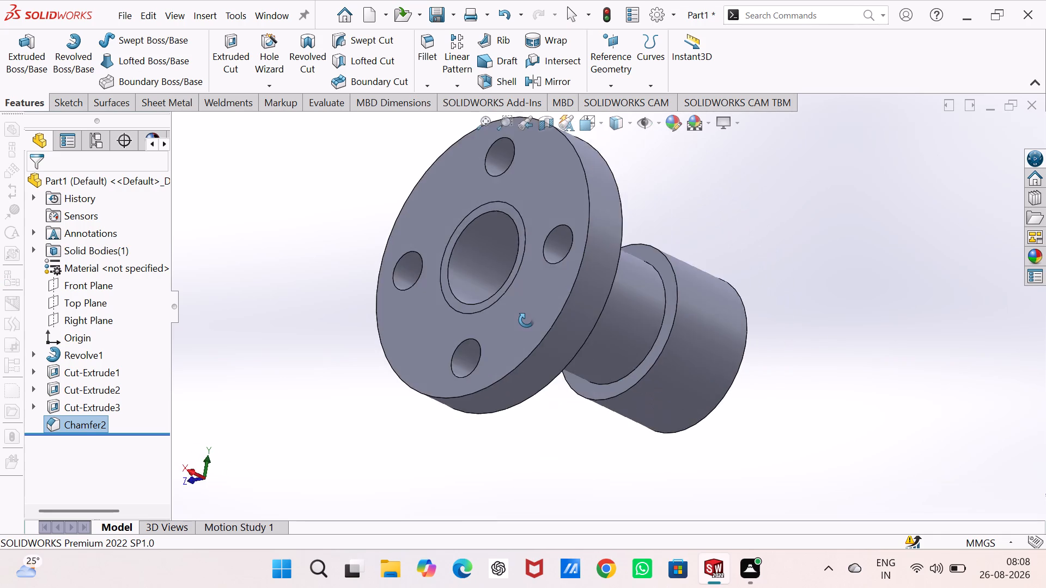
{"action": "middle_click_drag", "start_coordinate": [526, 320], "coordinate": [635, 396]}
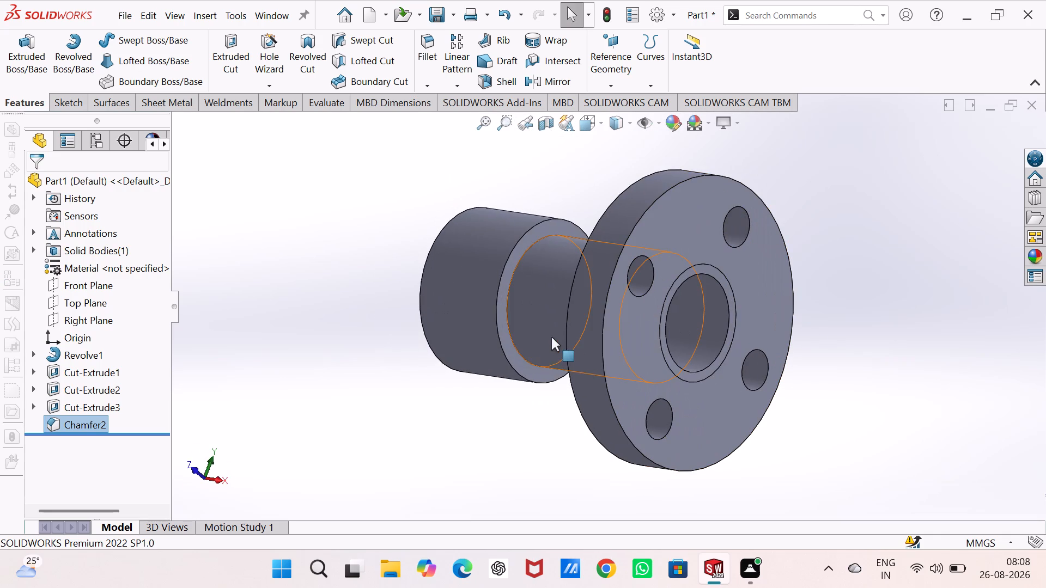
Start saving the part and browse to the Desktop folder INTERN PROJECTS > SolidWorks > projects as its location.
{"action": "key", "text": "ctrl+s"}
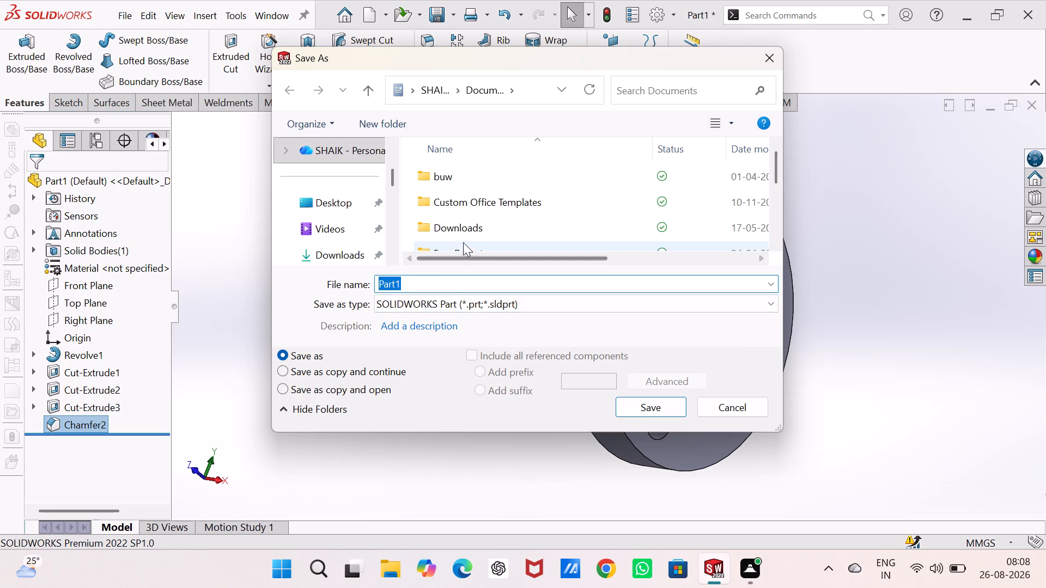
{"action": "scroll", "coordinate": [304, 224], "scroll_direction": "down", "scroll_amount": 3}
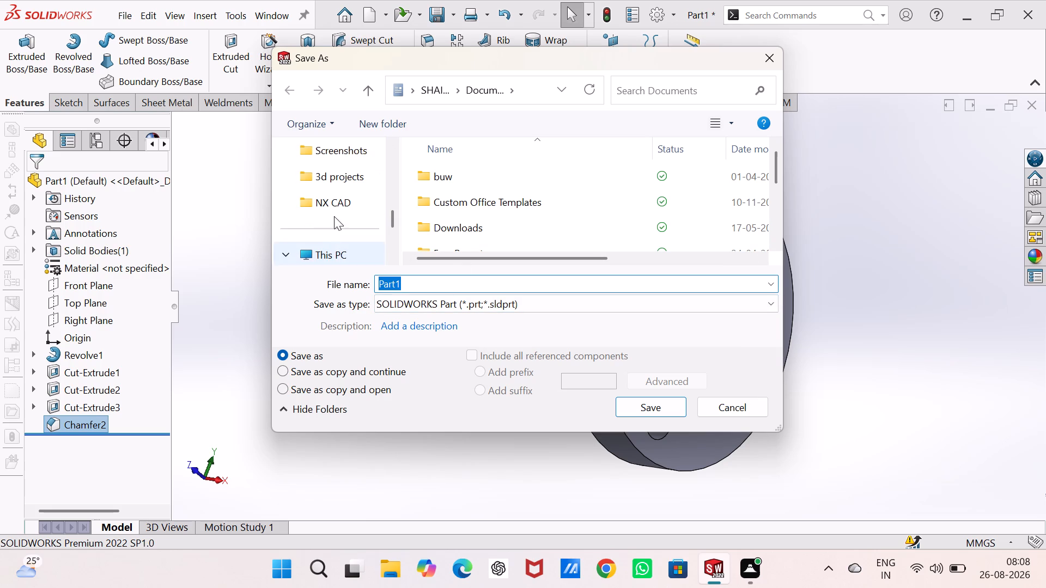
{"action": "left_click", "coordinate": [345, 169]}
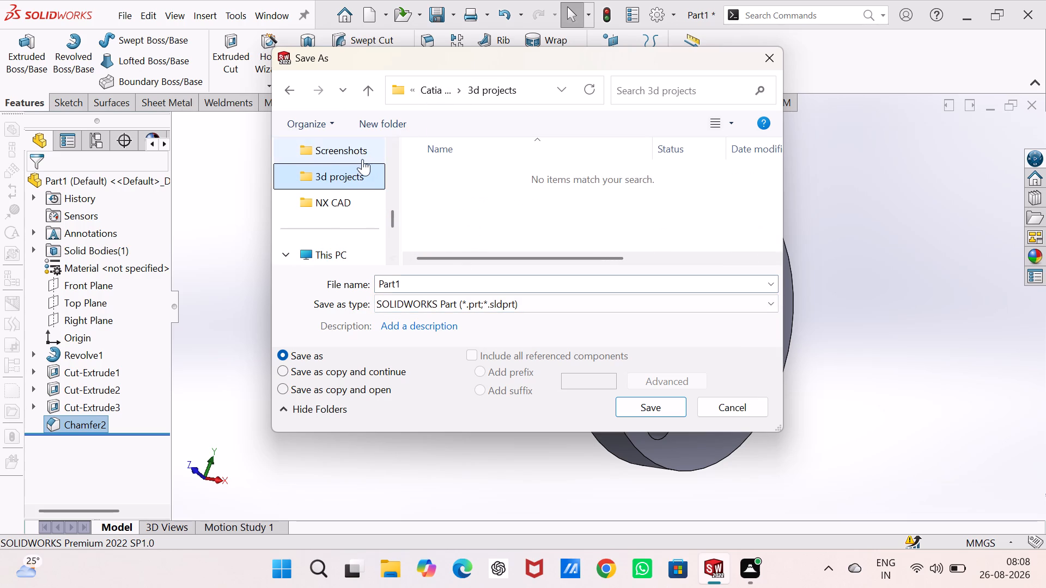
{"action": "scroll", "coordinate": [340, 194], "scroll_direction": "up", "scroll_amount": 1}
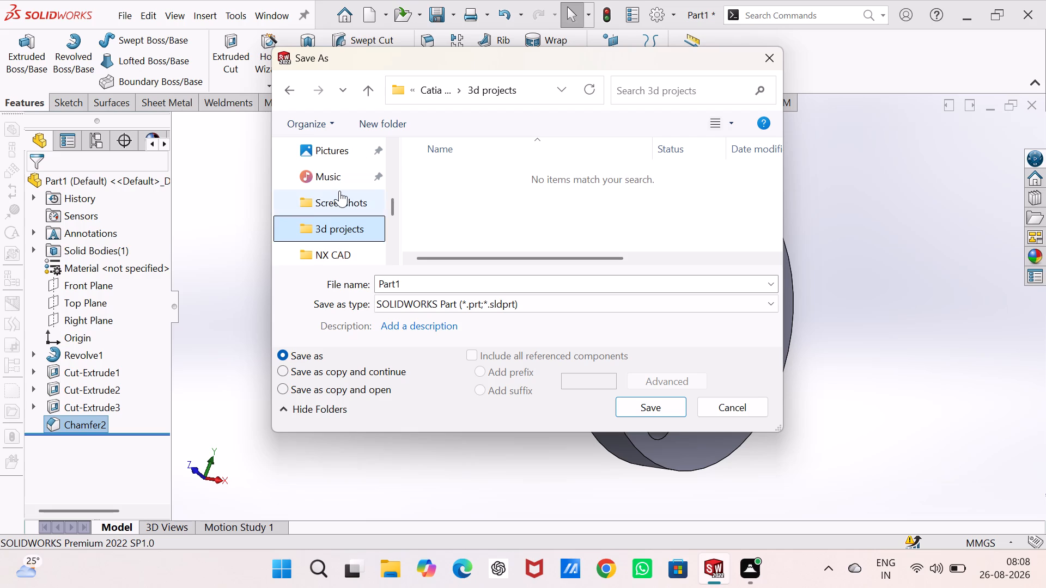
{"action": "scroll", "coordinate": [339, 191], "scroll_direction": "up", "scroll_amount": 4}
{"action": "scroll", "coordinate": [339, 183], "scroll_direction": "down", "scroll_amount": 1}
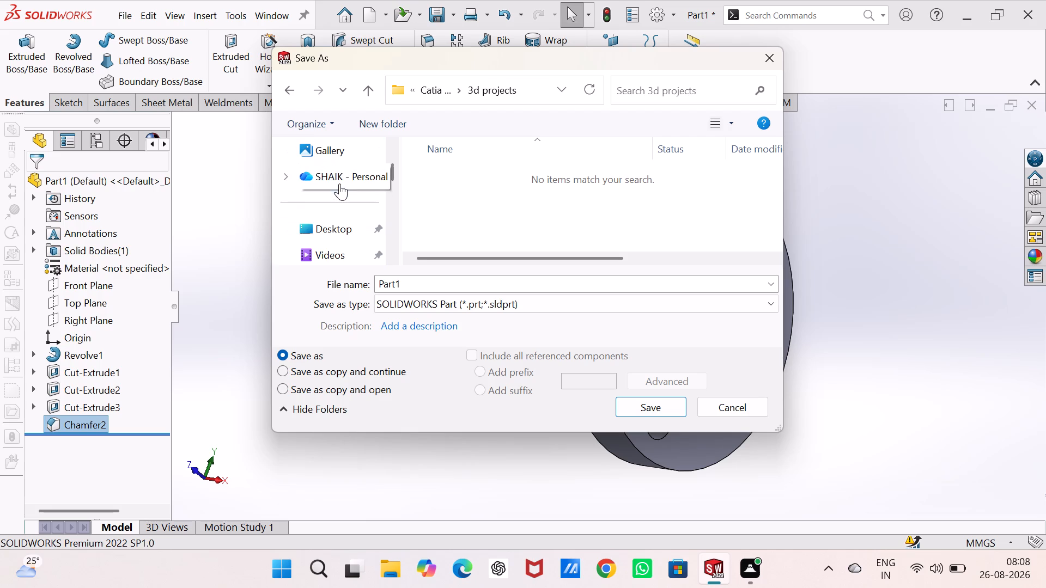
{"action": "left_click", "coordinate": [333, 223]}
{"action": "scroll", "coordinate": [448, 153], "scroll_direction": "down", "scroll_amount": 1}
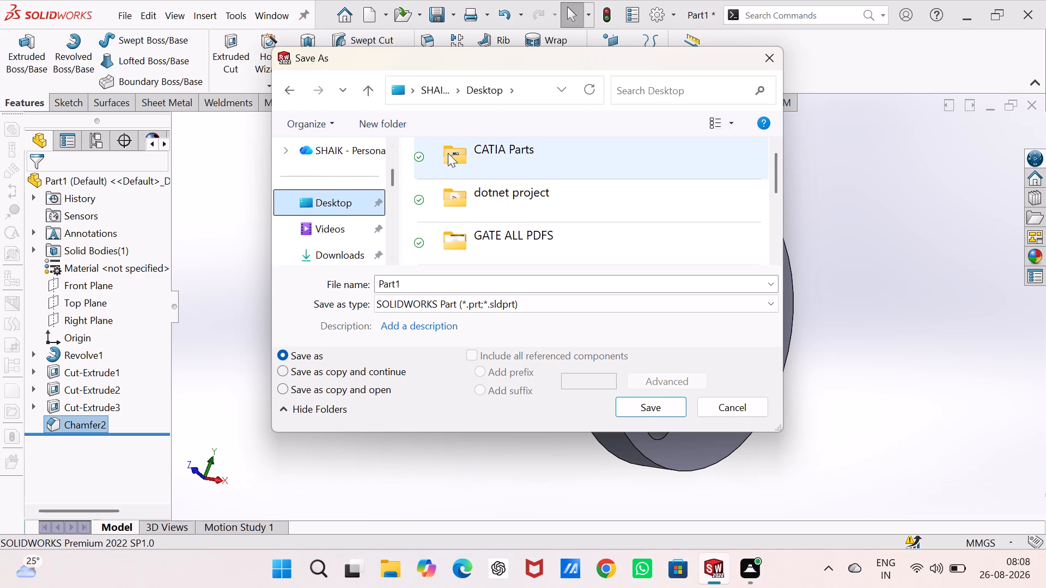
{"action": "scroll", "coordinate": [448, 155], "scroll_direction": "down", "scroll_amount": 2}
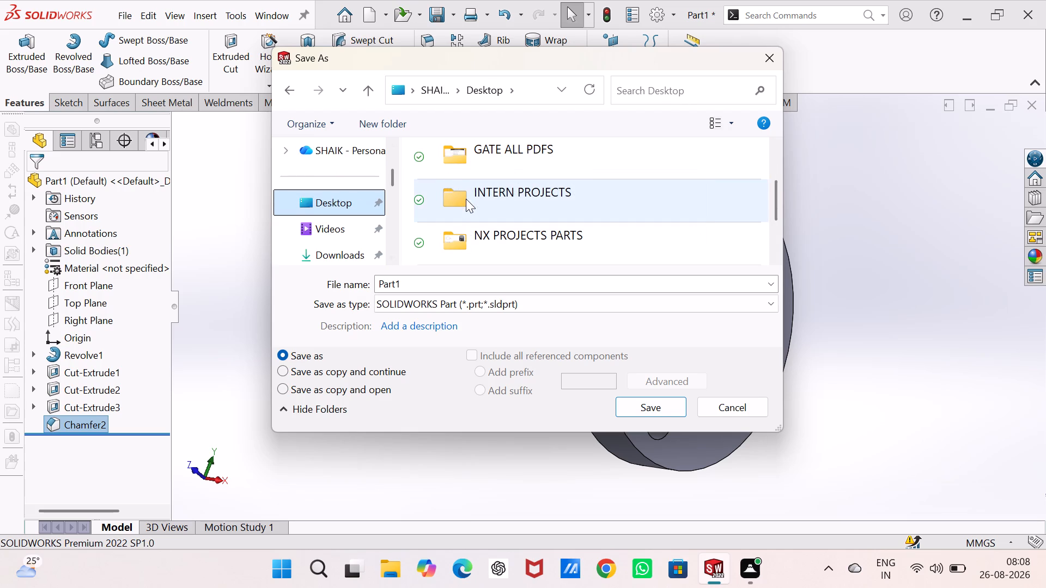
{"action": "double_click", "coordinate": [466, 199]}
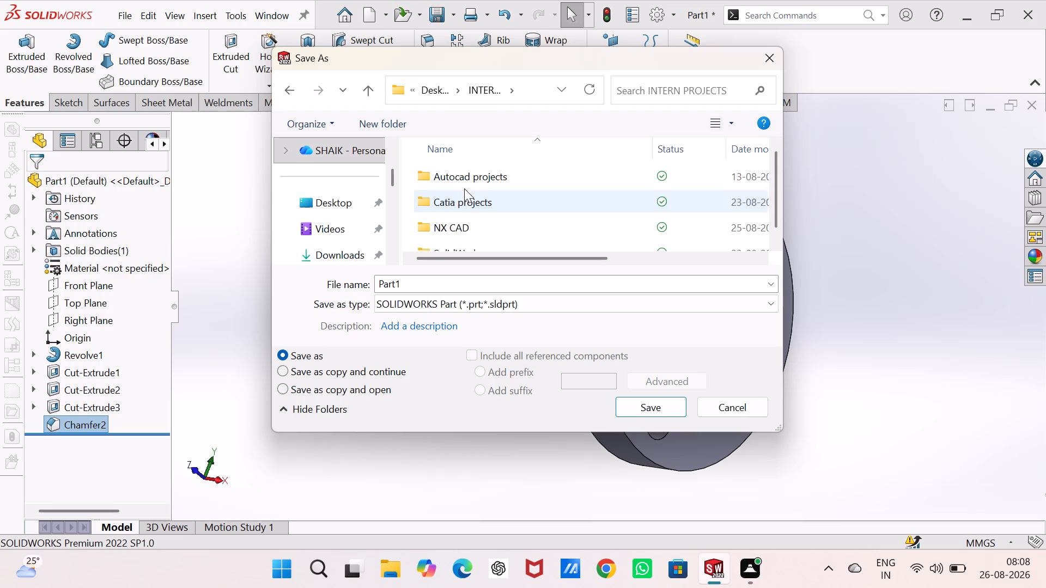
{"action": "scroll", "coordinate": [464, 182], "scroll_direction": "down", "scroll_amount": 1}
{"action": "double_click", "coordinate": [461, 229]}
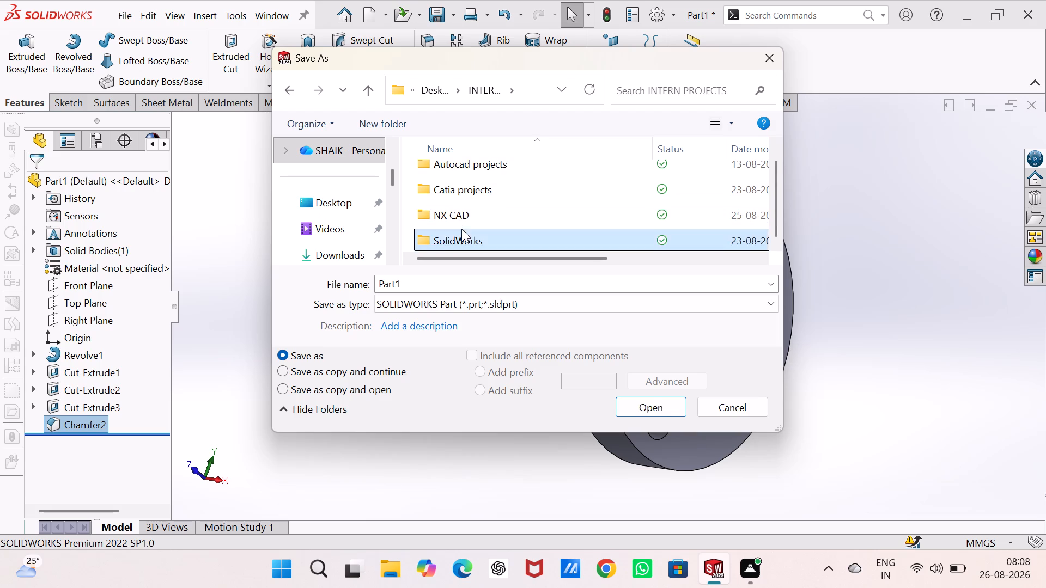
{"action": "double_click", "coordinate": [484, 175]}
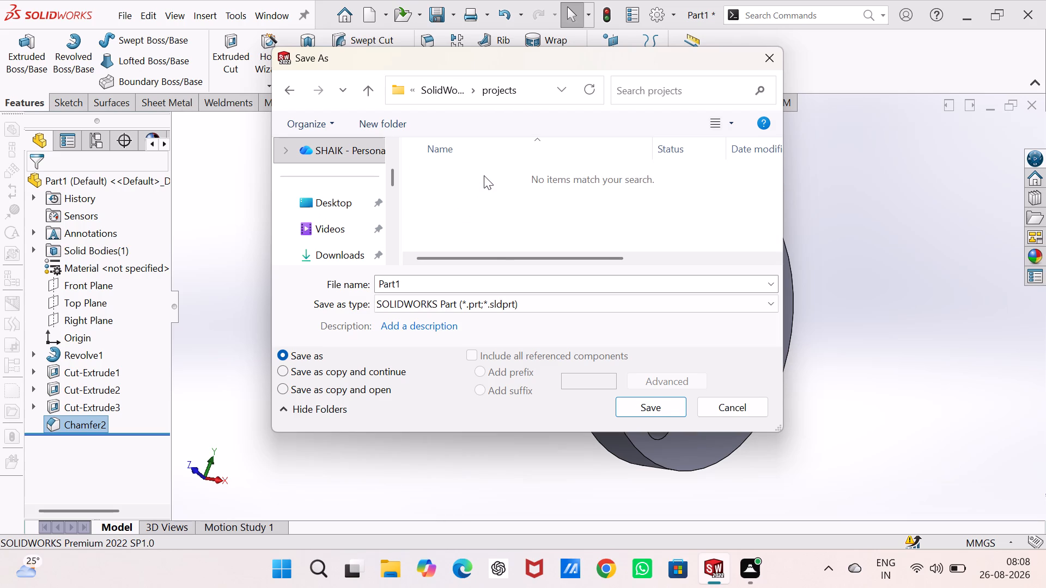
Name the part file "Flanged sleeve adaptor" and save it in the projects folder.
{"action": "left_click", "coordinate": [538, 286]}
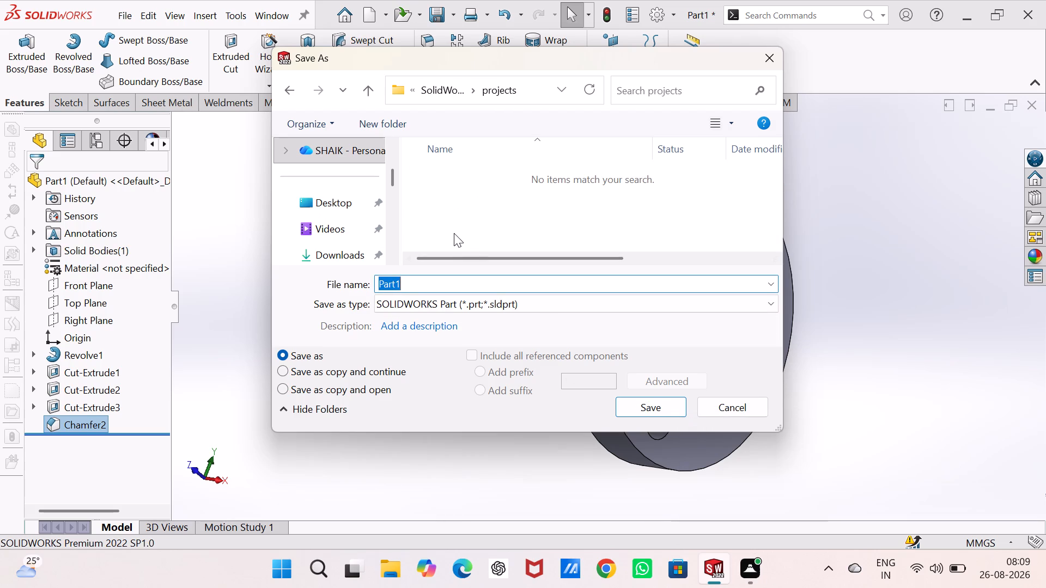
{"action": "key", "text": "ctrl+v"}
{"action": "key", "text": "ctrl+v"}
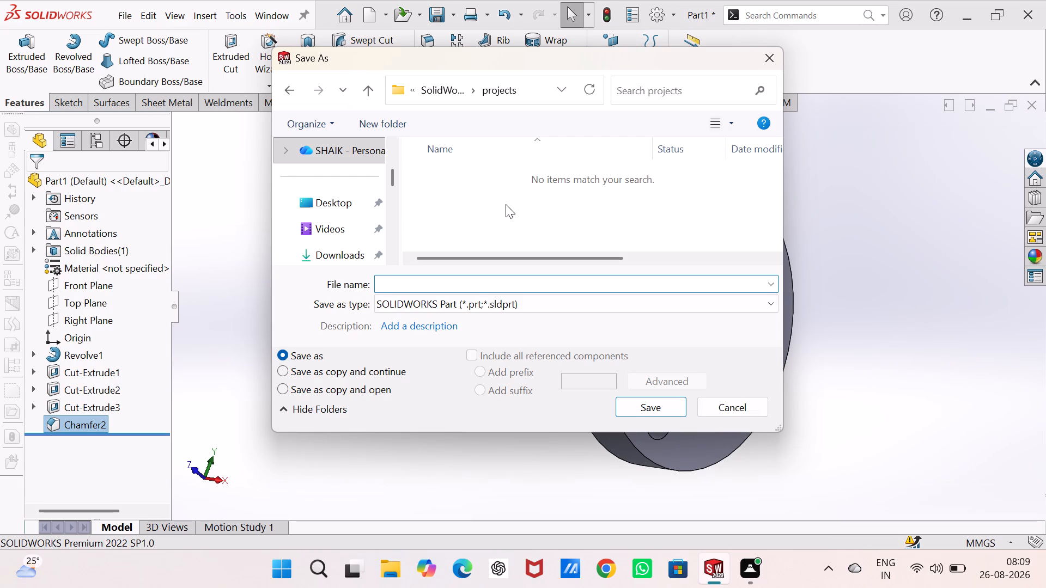
{"action": "type", "text": "Flanged"}
{"action": "key", "text": "space"}
{"action": "type", "text": "sleev"}
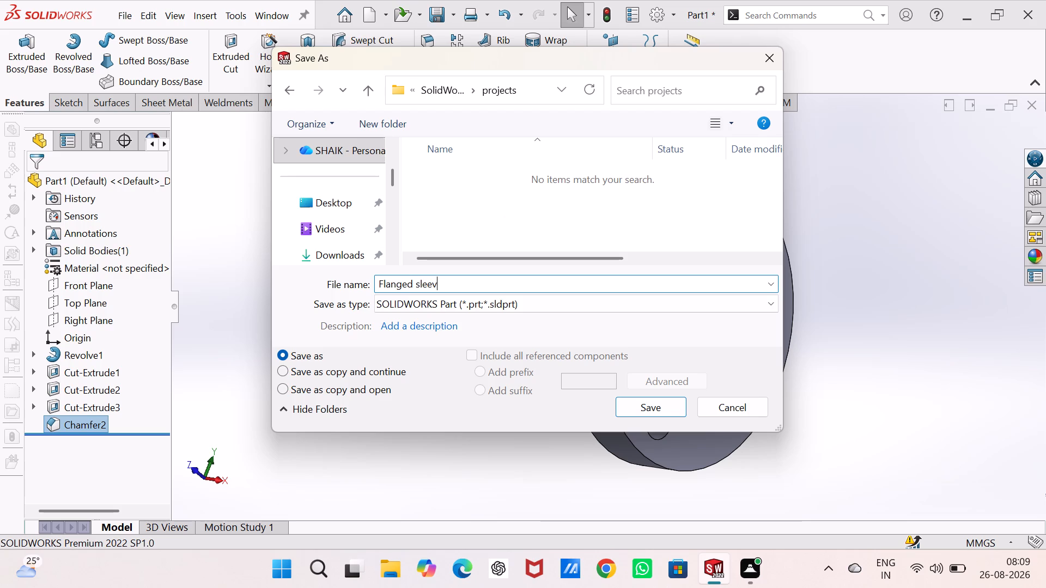
{"action": "key", "text": "space"}
{"action": "key", "text": "BackSpace"}
{"action": "key", "text": "e"}
{"action": "key", "text": "space"}
{"action": "type", "text": "adaptor"}
{"action": "left_click", "coordinate": [647, 412]}
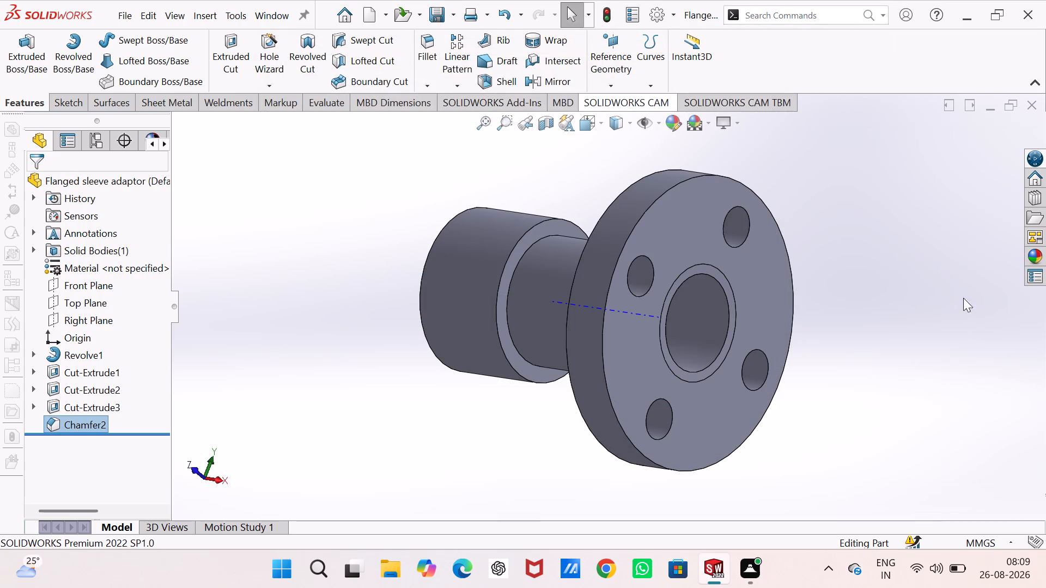
Create a new drawing document on a standard A3 (ISO) sheet with the sheet format displayed.
{"action": "key", "text": "ctrl+n"}
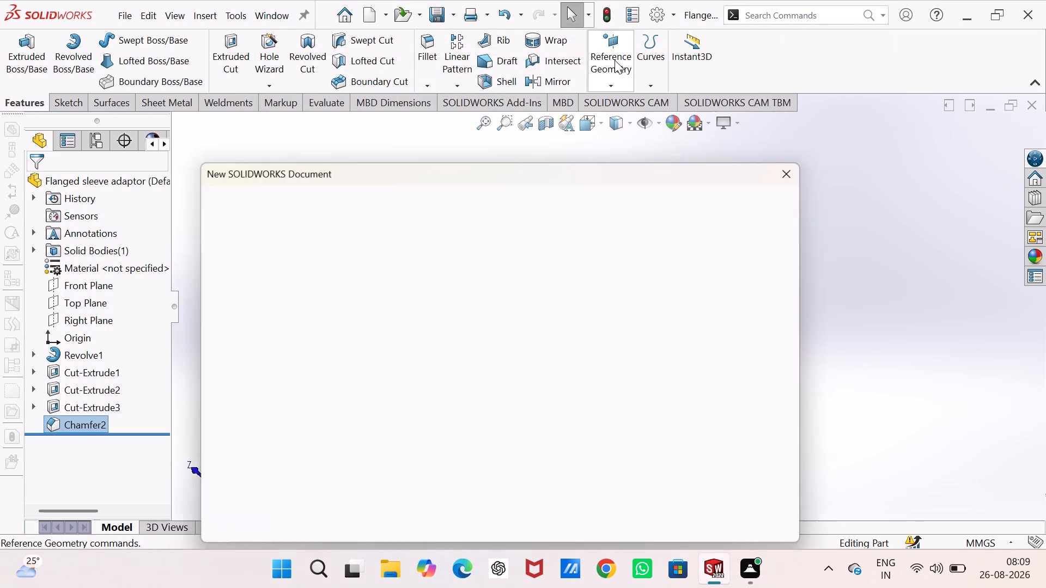
{"action": "left_click", "coordinate": [709, 278]}
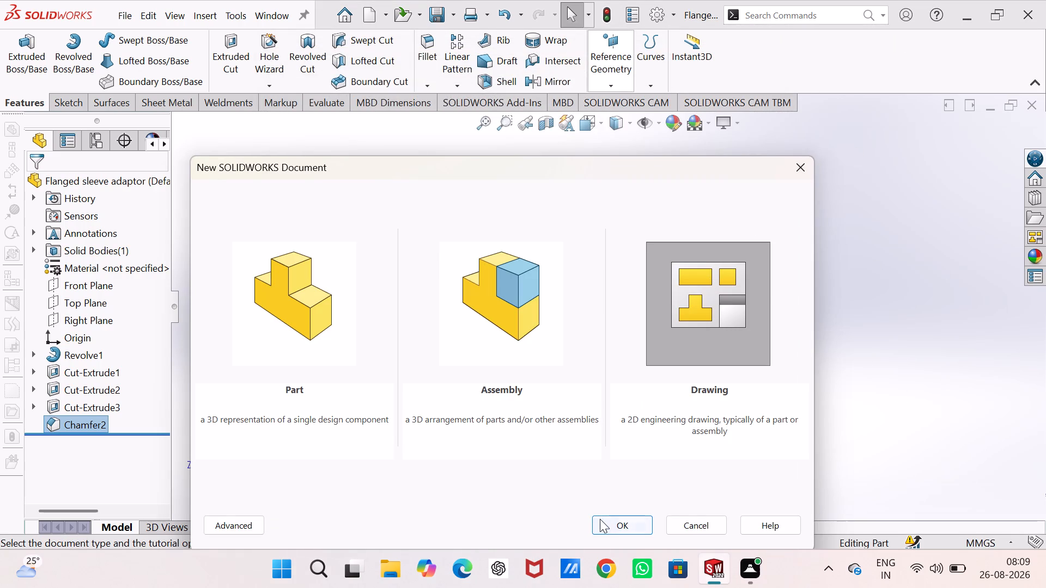
{"action": "left_click", "coordinate": [604, 524]}
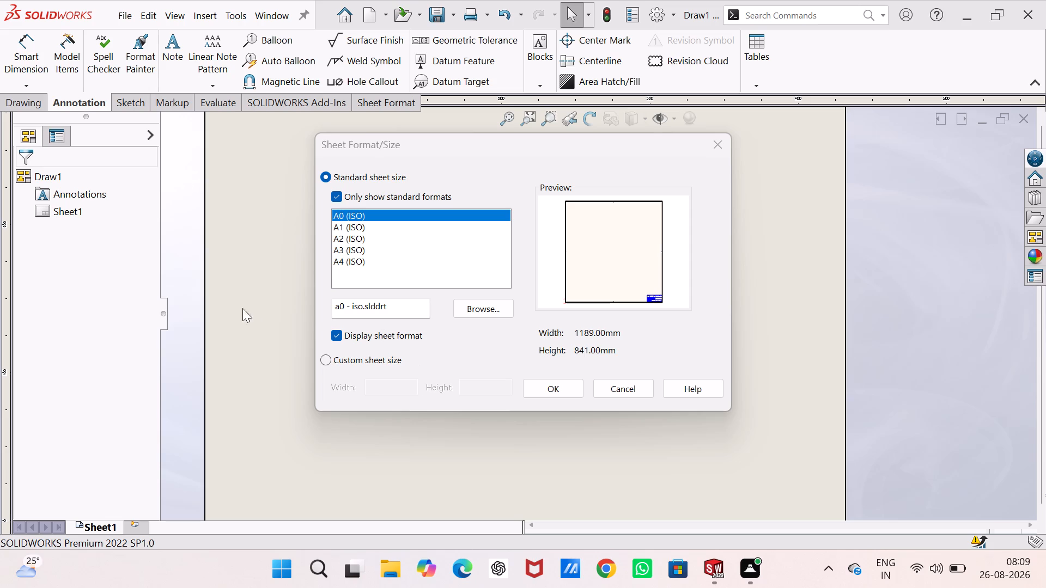
{"action": "left_click", "coordinate": [349, 249]}
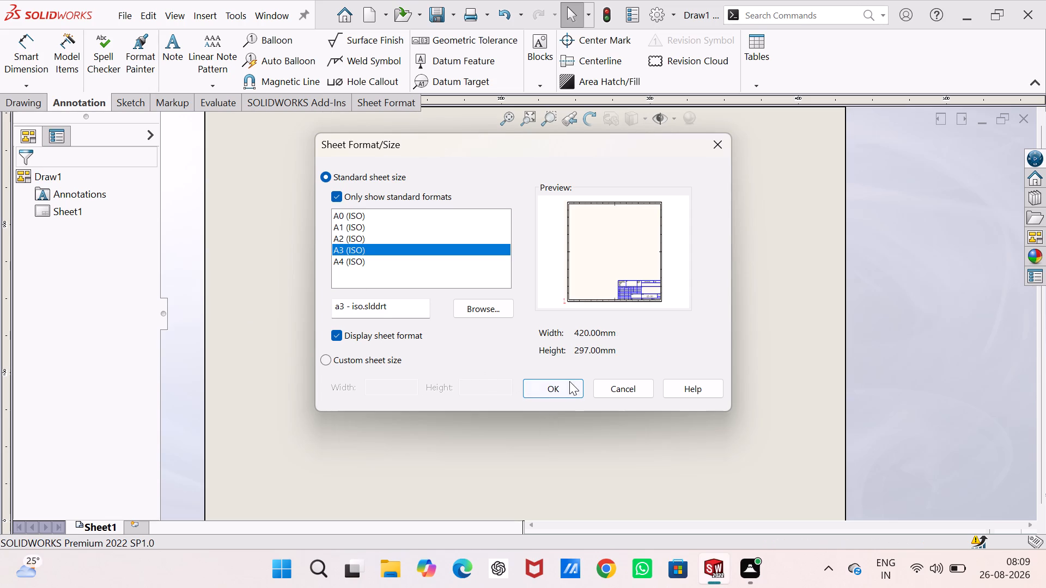
{"action": "left_click", "coordinate": [569, 381]}
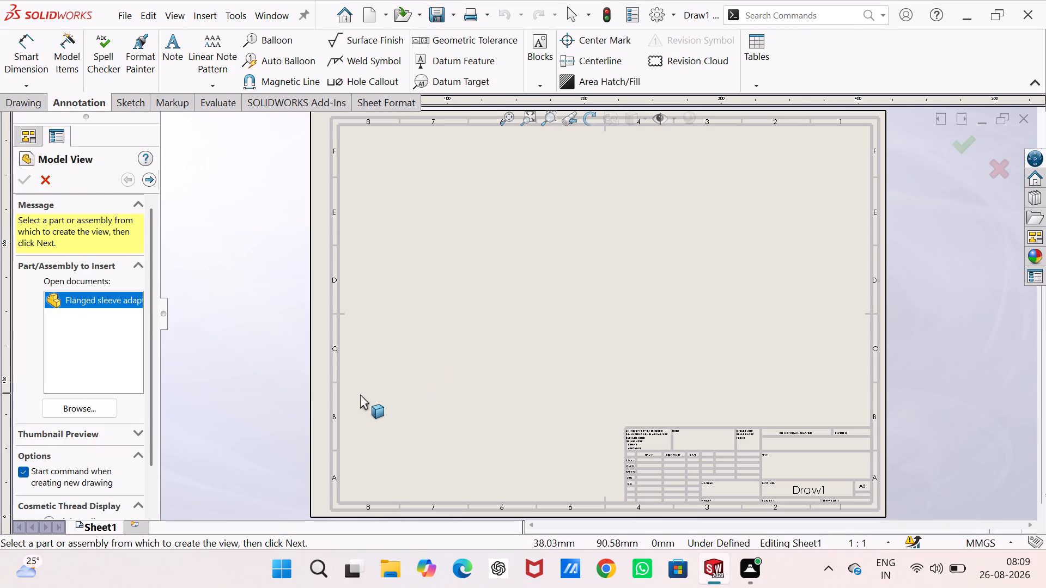
Place a front model view of the Flanged sleeve adaptor in the sheet's lower-left area, with hidden lines visible and a custom 1:1 scale.
{"action": "double_click", "coordinate": [72, 303]}
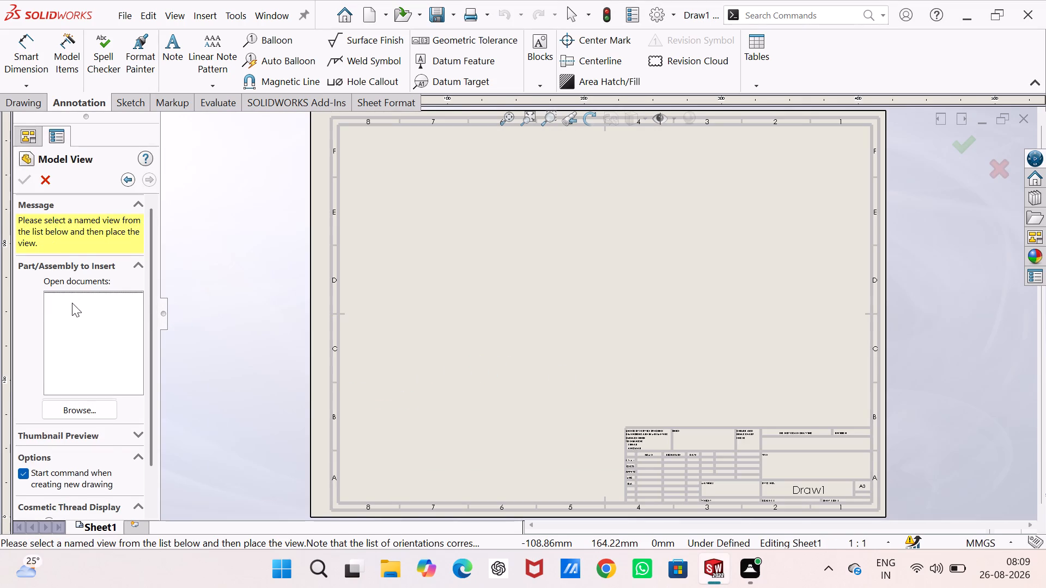
{"action": "left_click_drag", "start_coordinate": [151, 314], "coordinate": [151, 315]}
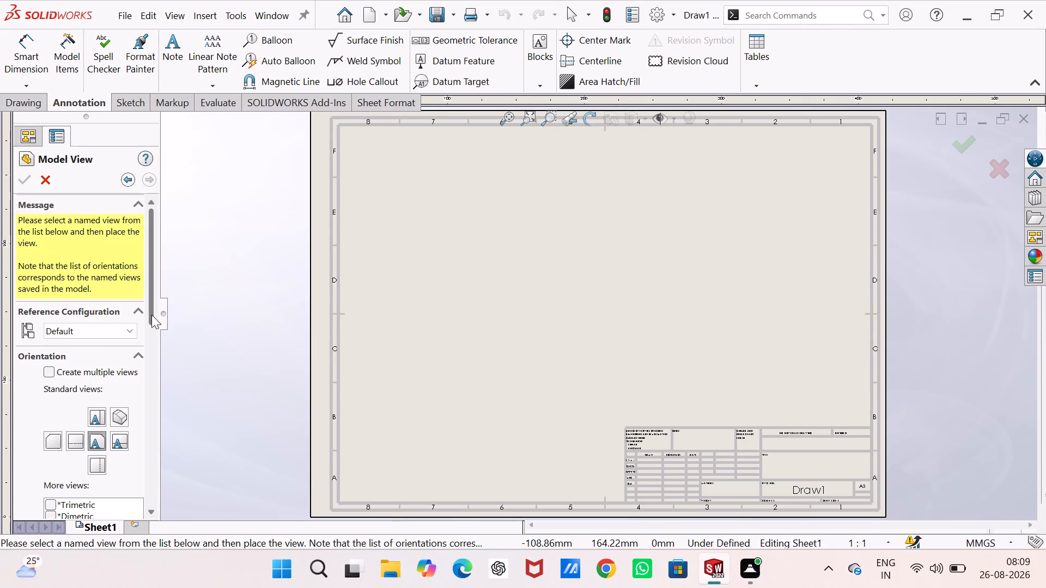
{"action": "left_click_drag", "start_coordinate": [151, 315], "coordinate": [146, 471]}
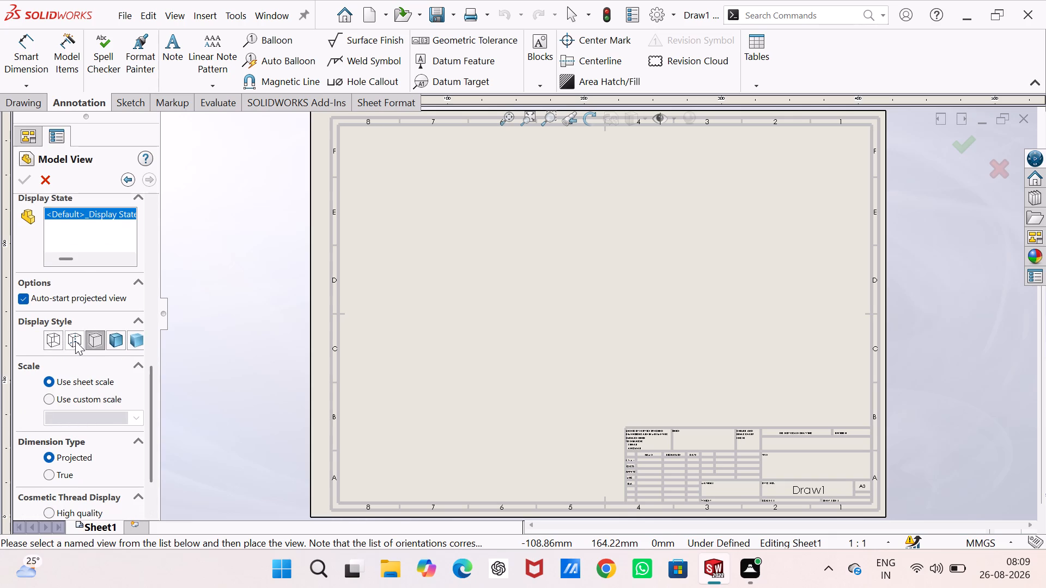
{"action": "left_click", "coordinate": [75, 341]}
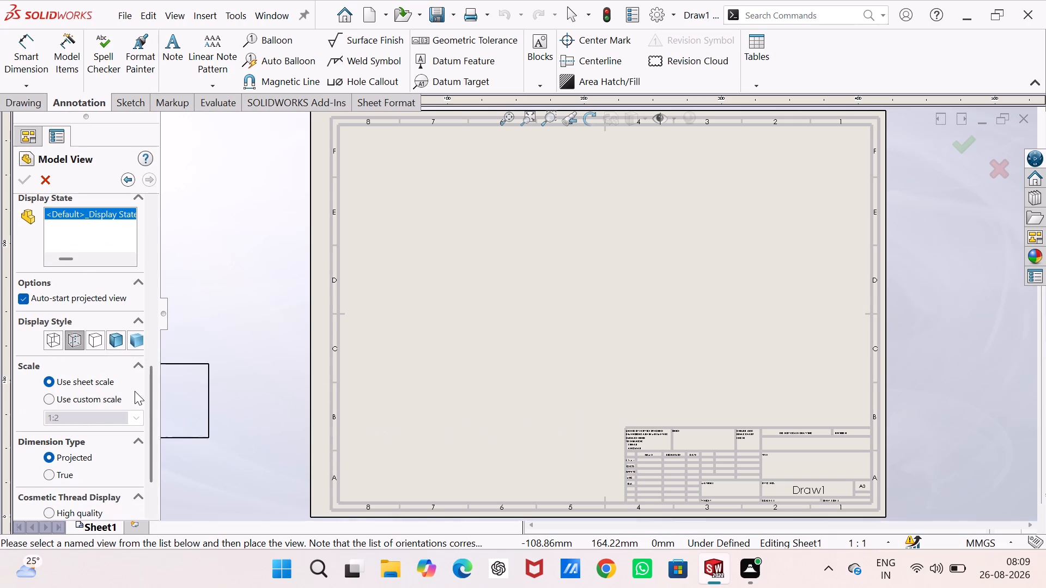
{"action": "left_click", "coordinate": [136, 420]}
{"action": "left_click", "coordinate": [135, 411]}
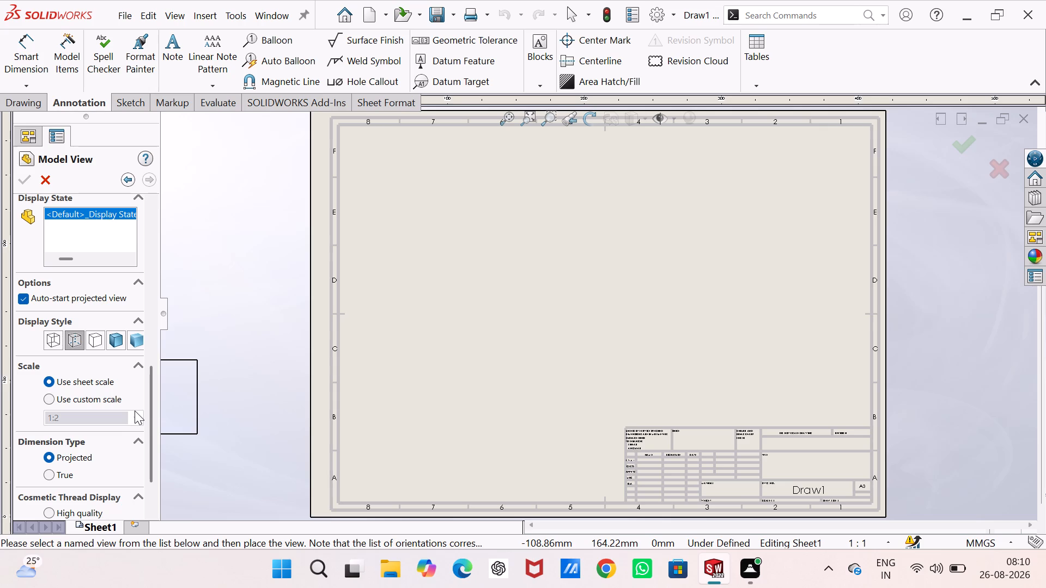
{"action": "left_click", "coordinate": [57, 396]}
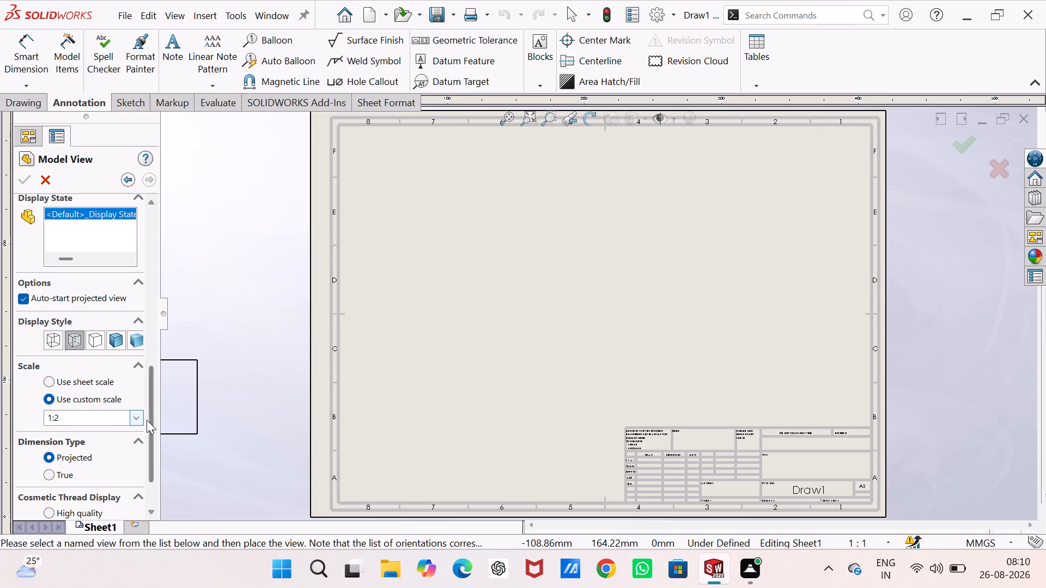
{"action": "left_click", "coordinate": [137, 416]}
{"action": "left_click", "coordinate": [101, 432]}
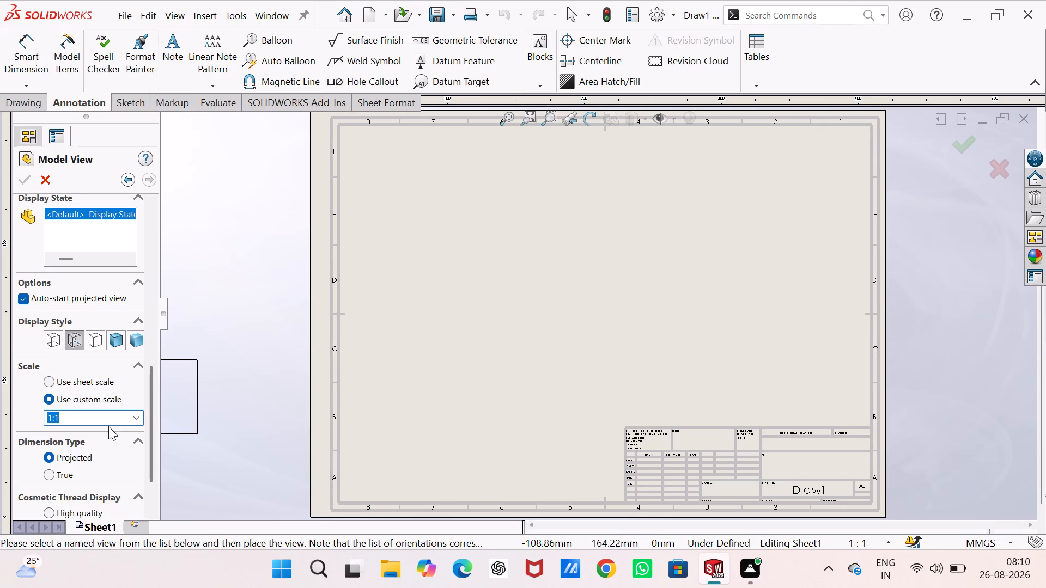
{"action": "left_click", "coordinate": [471, 396]}
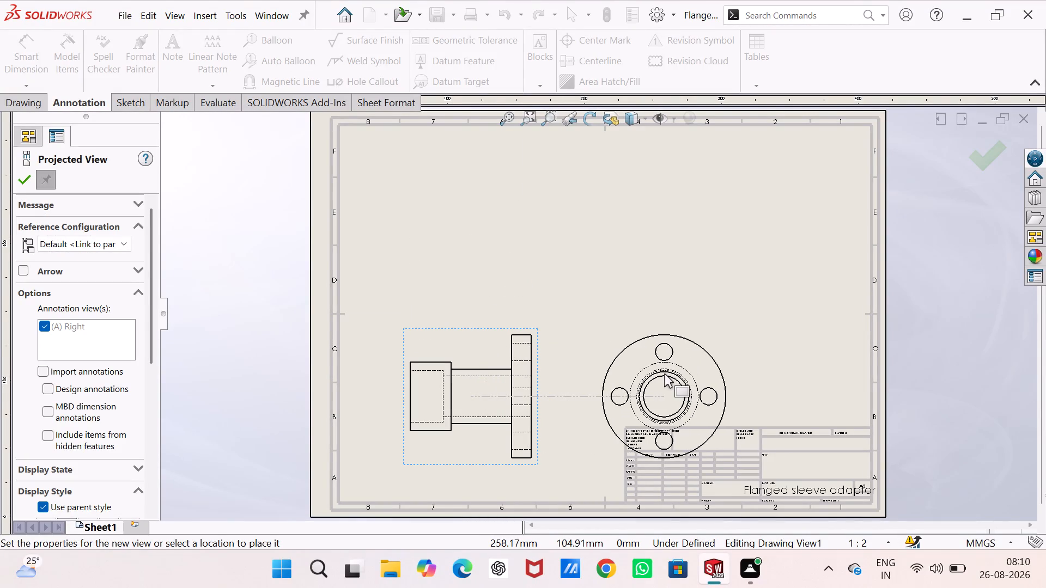
Place a projected right view of the adaptor beside the front view and end view placement.
{"action": "left_click", "coordinate": [676, 357]}
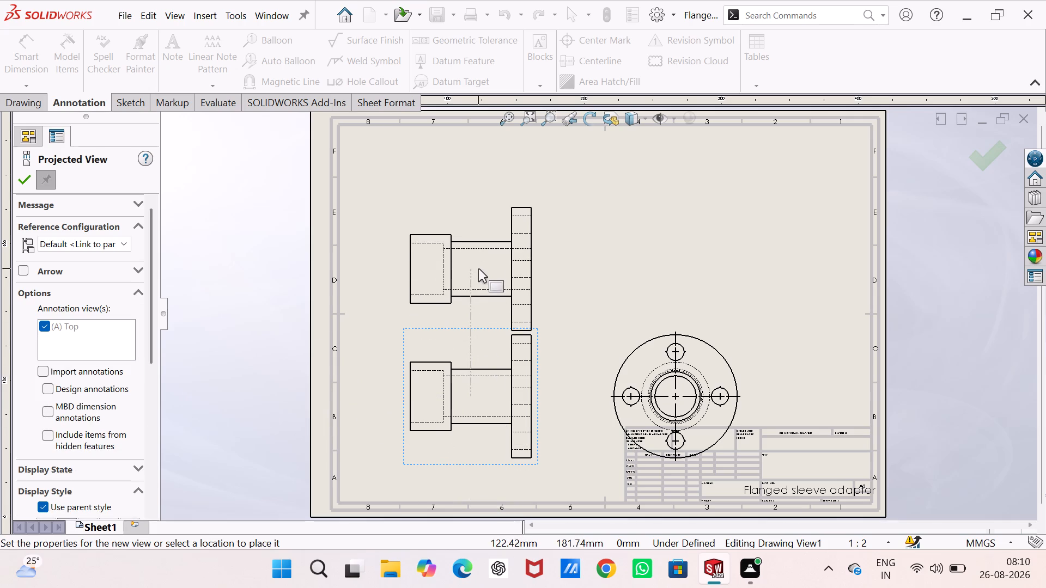
{"action": "key", "text": "Escape"}
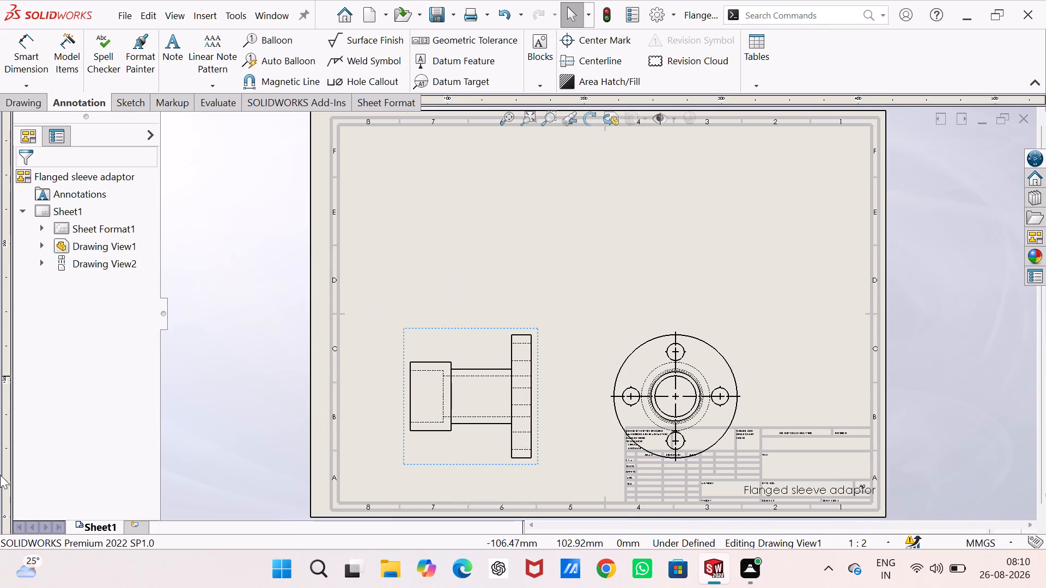
Set the front view's display style to hidden lines removed.
{"action": "left_click", "coordinate": [454, 463]}
{"action": "scroll", "coordinate": [98, 429], "scroll_direction": "down", "scroll_amount": 1}
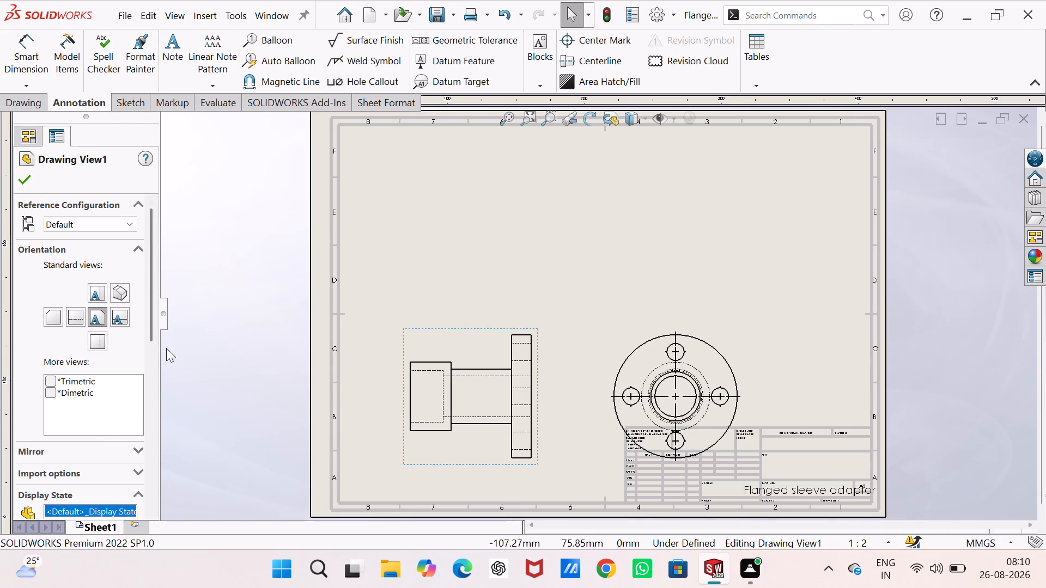
{"action": "left_click_drag", "start_coordinate": [149, 329], "coordinate": [150, 425]}
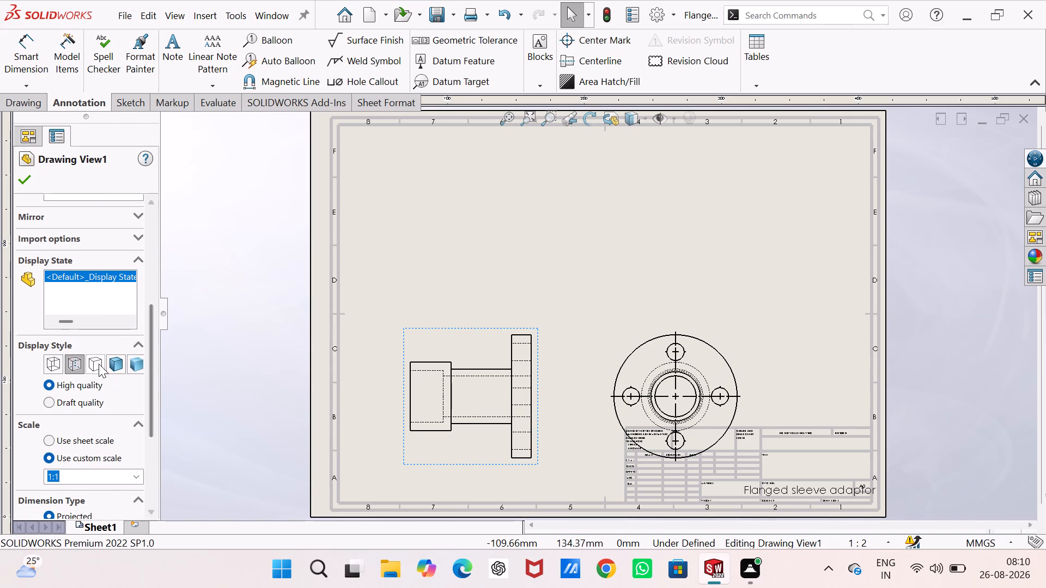
{"action": "left_click", "coordinate": [98, 362]}
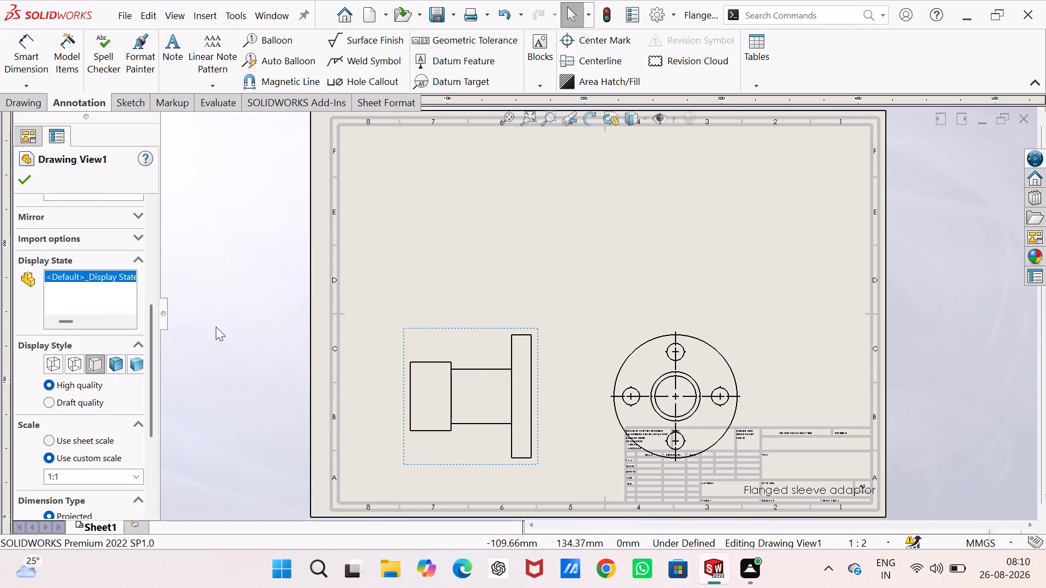
{"action": "left_click", "coordinate": [216, 327]}
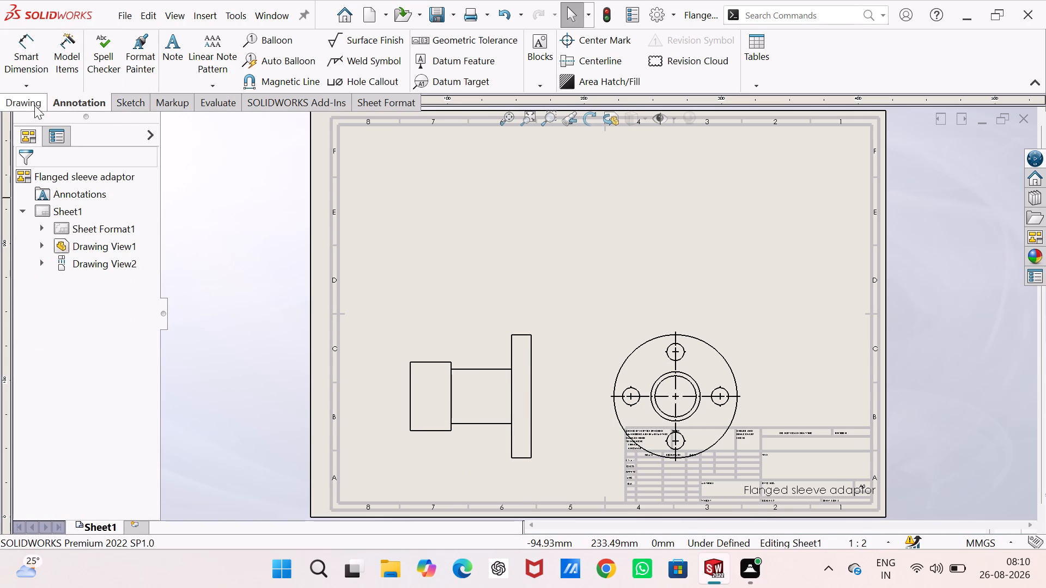
Create section view A-A with a horizontal cutting line through the front view's centre axis and place it above that view.
{"action": "left_click", "coordinate": [35, 102]}
{"action": "left_click", "coordinate": [138, 44]}
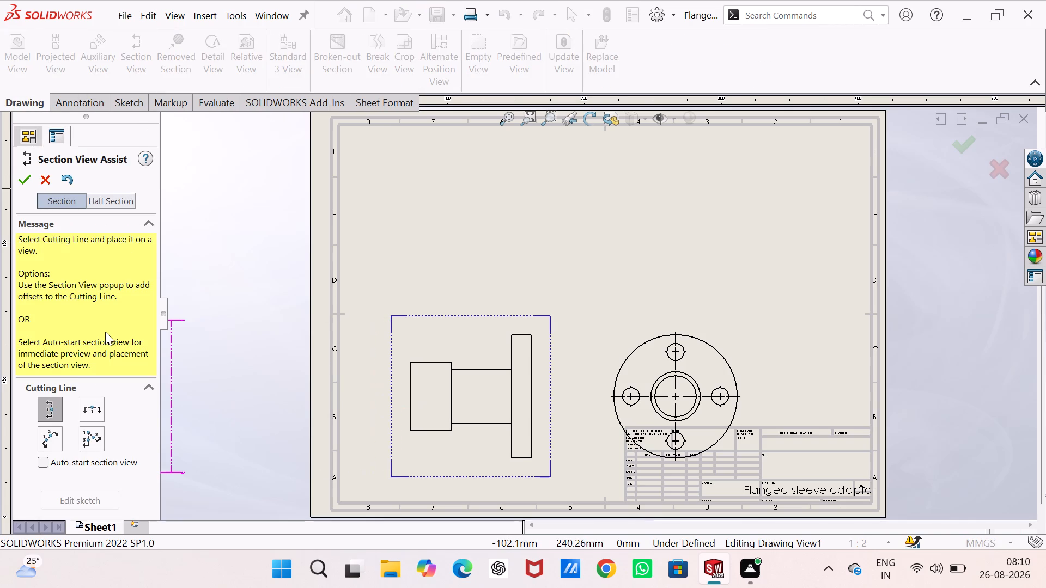
{"action": "left_click", "coordinate": [91, 407]}
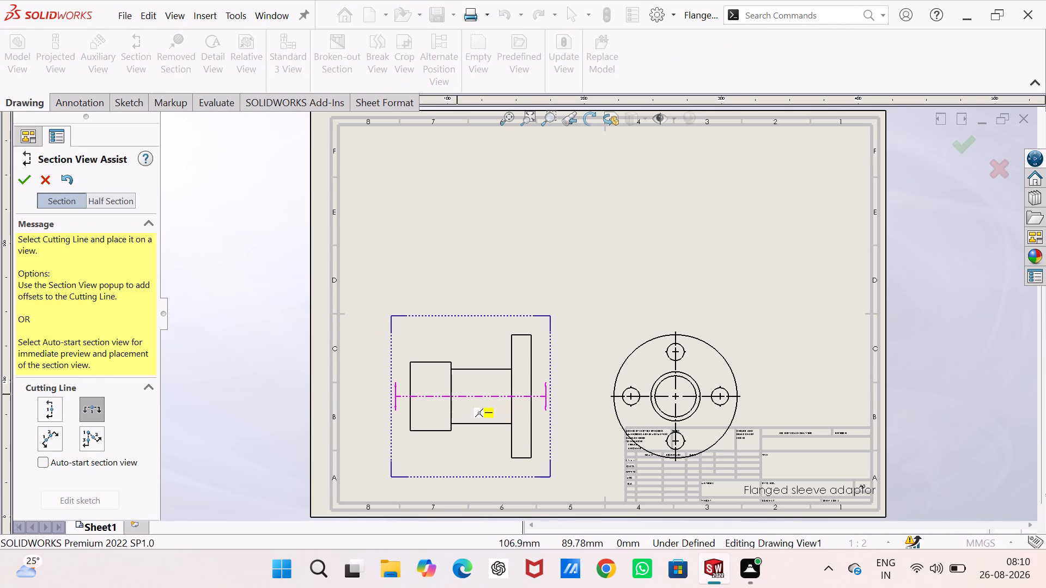
{"action": "left_click", "coordinate": [467, 395]}
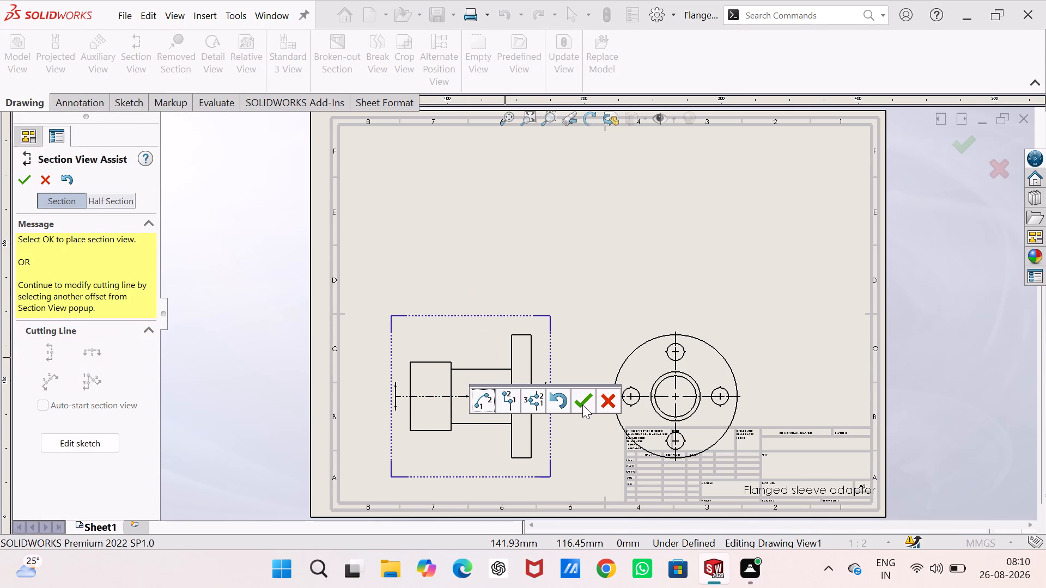
{"action": "left_click", "coordinate": [582, 403]}
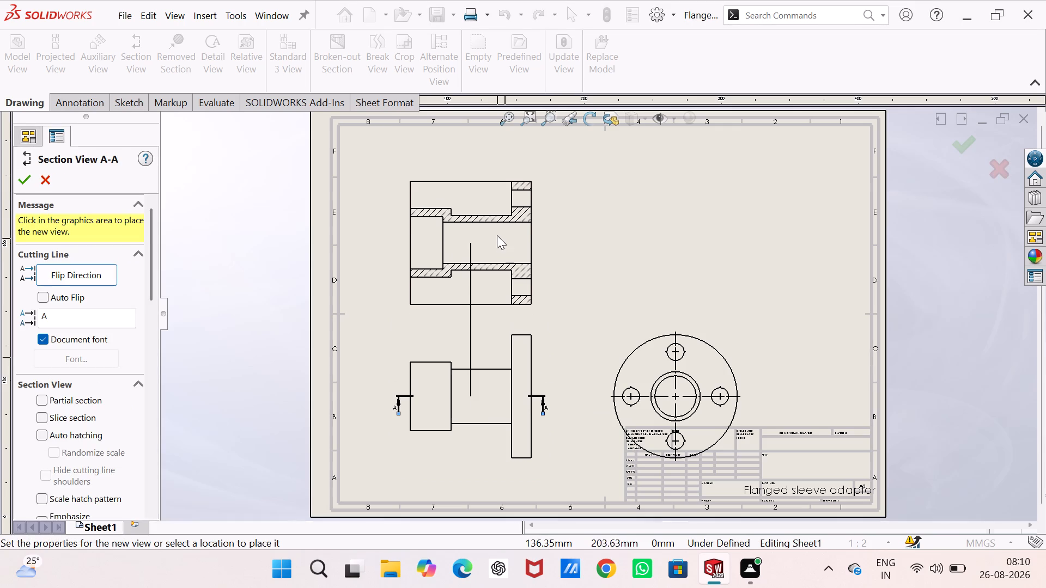
{"action": "left_click", "coordinate": [496, 234]}
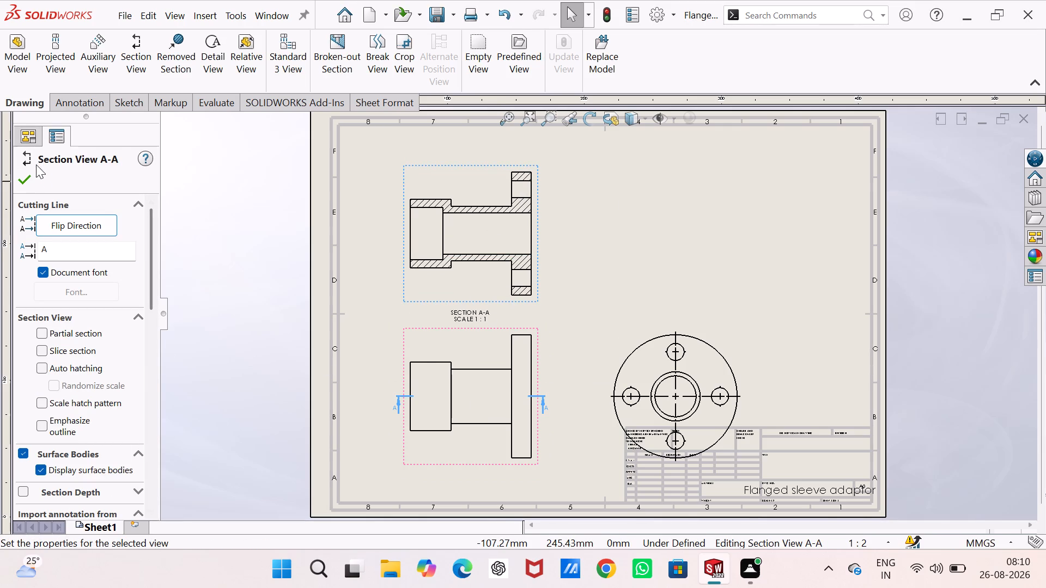
{"action": "left_click", "coordinate": [23, 180]}
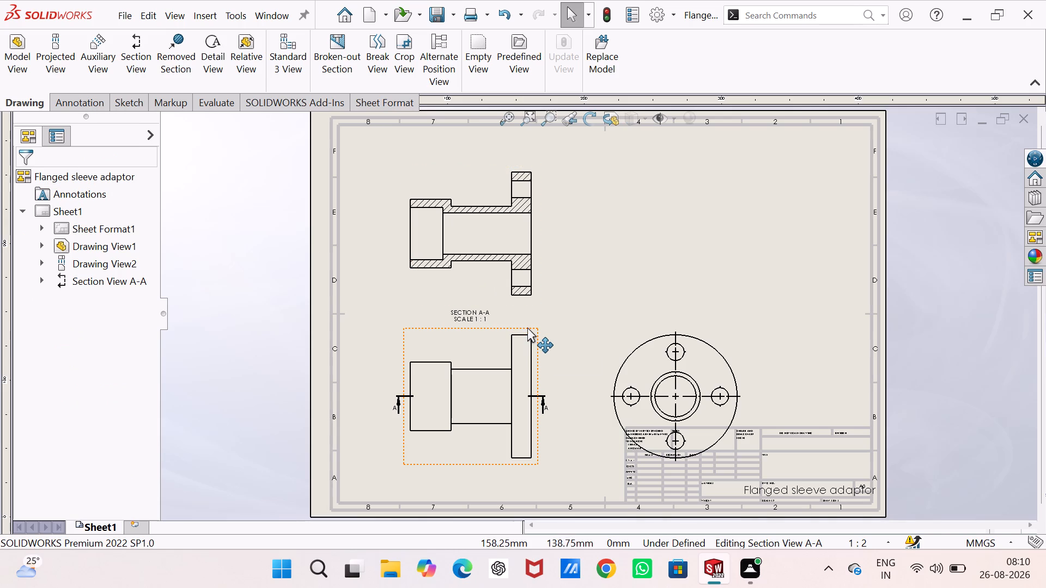
Move the front view and section view A-A upward, clearing the title block and keeping space between the views.
{"action": "left_click_drag", "start_coordinate": [527, 324], "coordinate": [527, 290]}
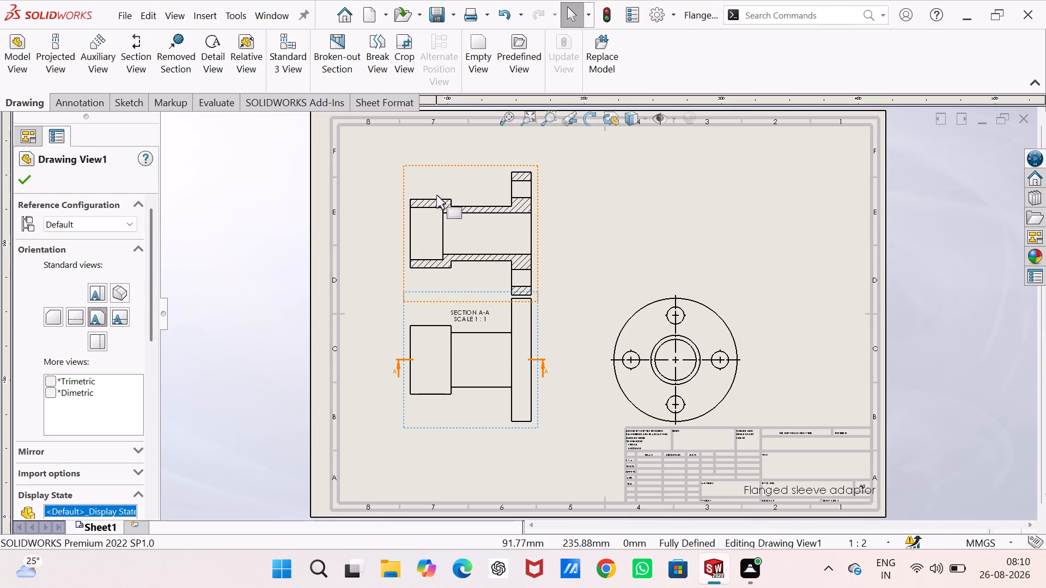
{"action": "left_click_drag", "start_coordinate": [436, 168], "coordinate": [436, 129]}
{"action": "left_click", "coordinate": [592, 233]}
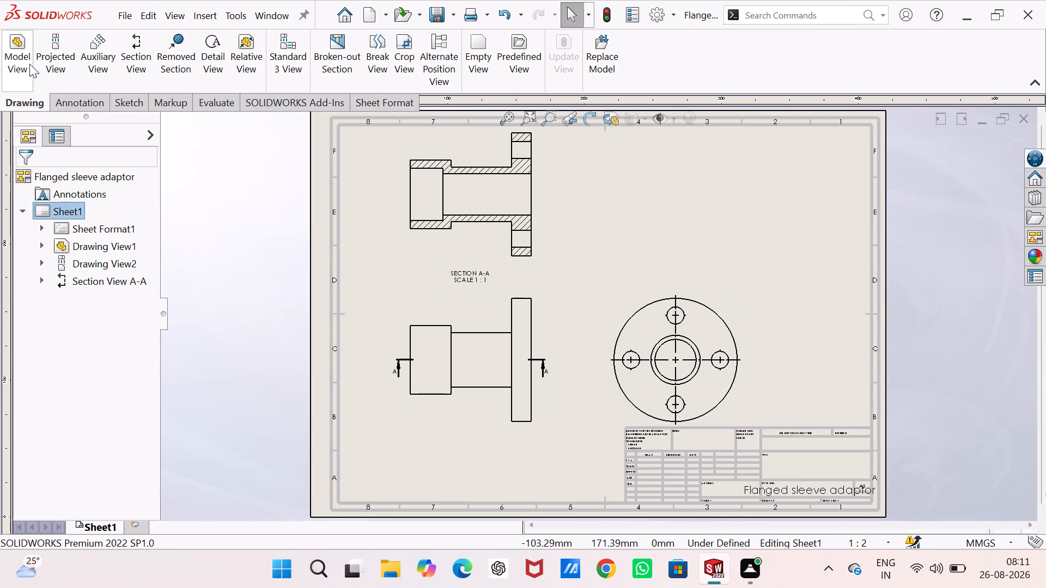
Project a shaded isometric view from the front view and place it above the circular end view at the parent scale.
{"action": "left_click", "coordinate": [99, 42]}
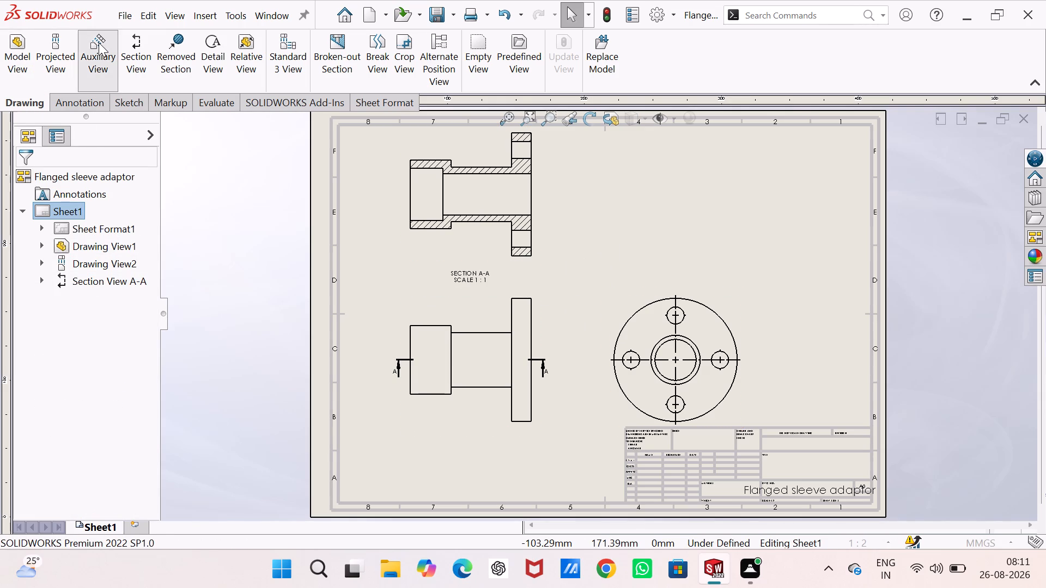
{"action": "left_click", "coordinate": [22, 178]}
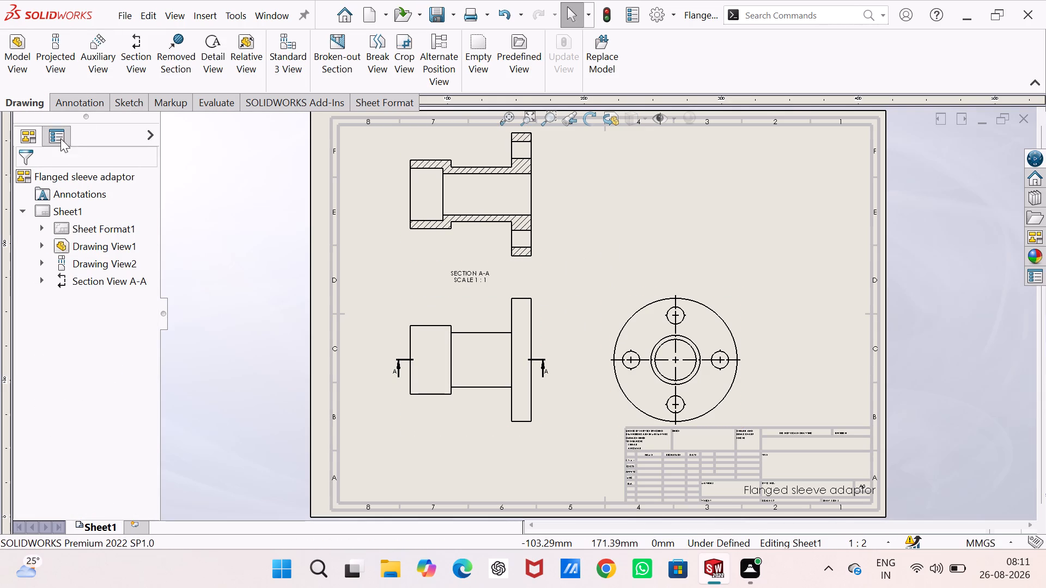
{"action": "left_click", "coordinate": [66, 48]}
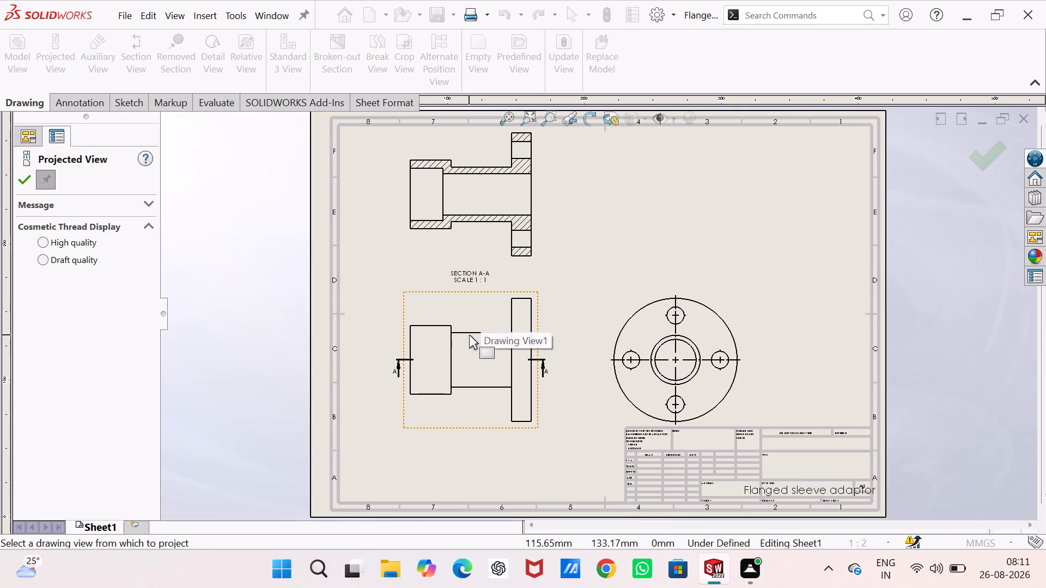
{"action": "left_click", "coordinate": [469, 335]}
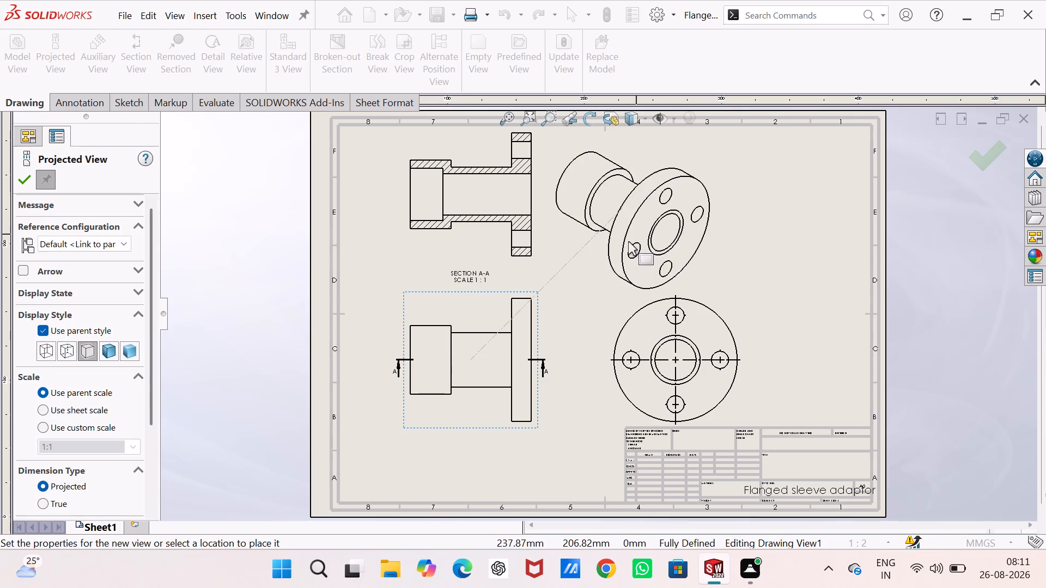
{"action": "left_click", "coordinate": [133, 348]}
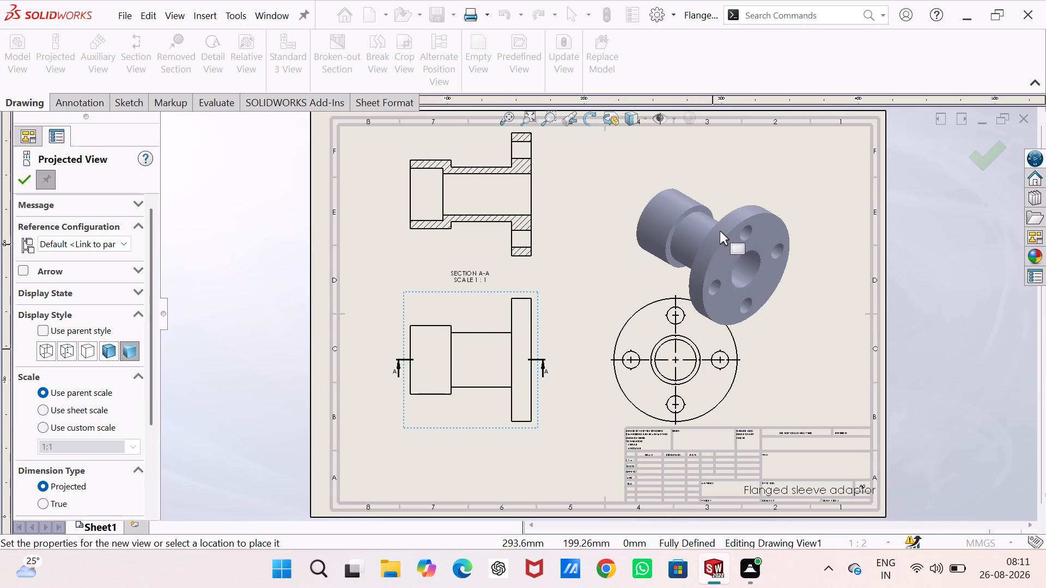
{"action": "left_click", "coordinate": [728, 216], "text": "ctrl"}
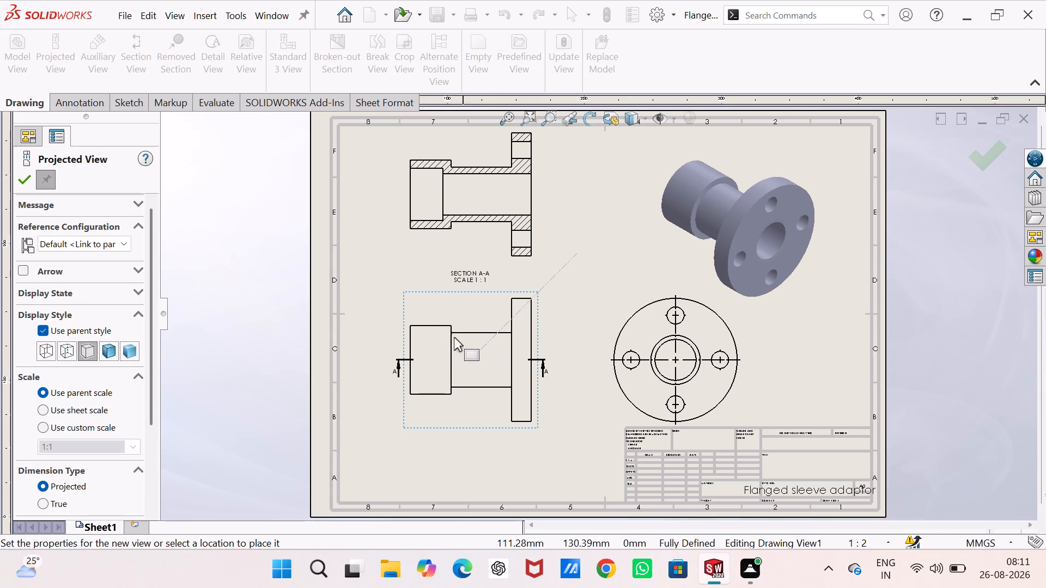
{"action": "left_click", "coordinate": [15, 180]}
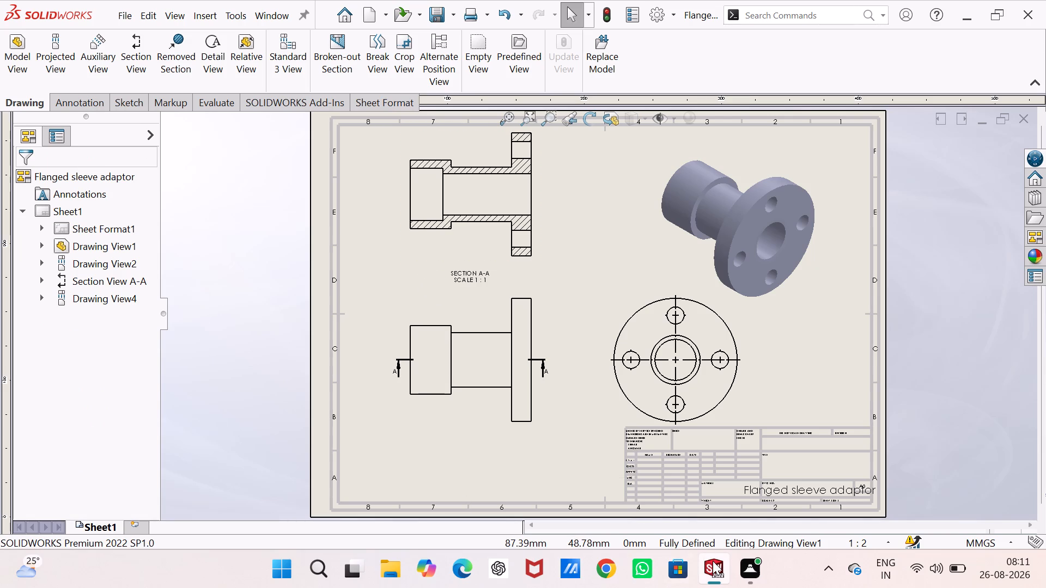
Switch to the Flanged sleeve adaptor part window and apply ASTM A36 Steel as its material.
{"action": "left_click", "coordinate": [586, 494]}
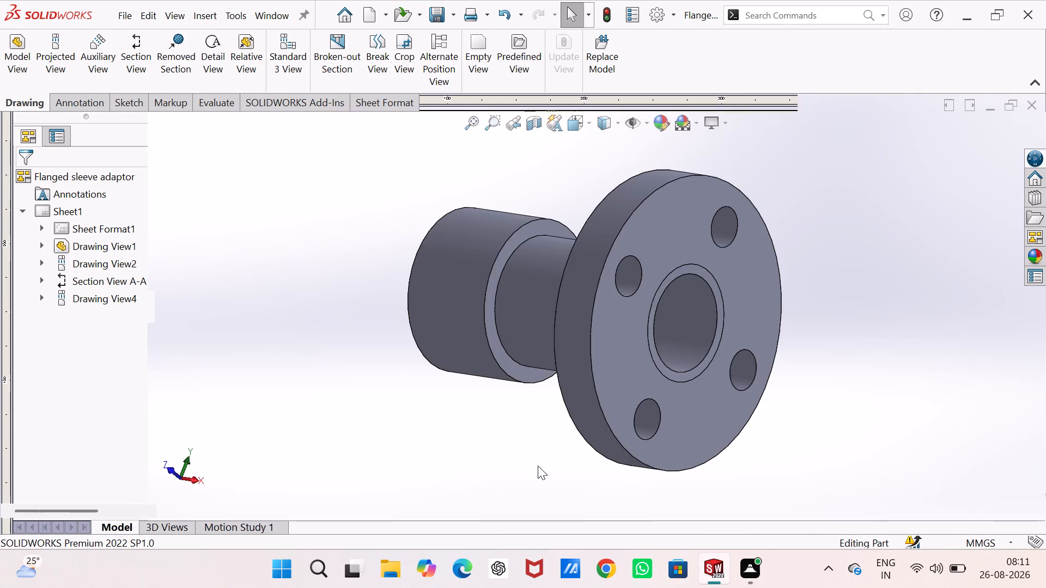
{"action": "left_click", "coordinate": [80, 263]}
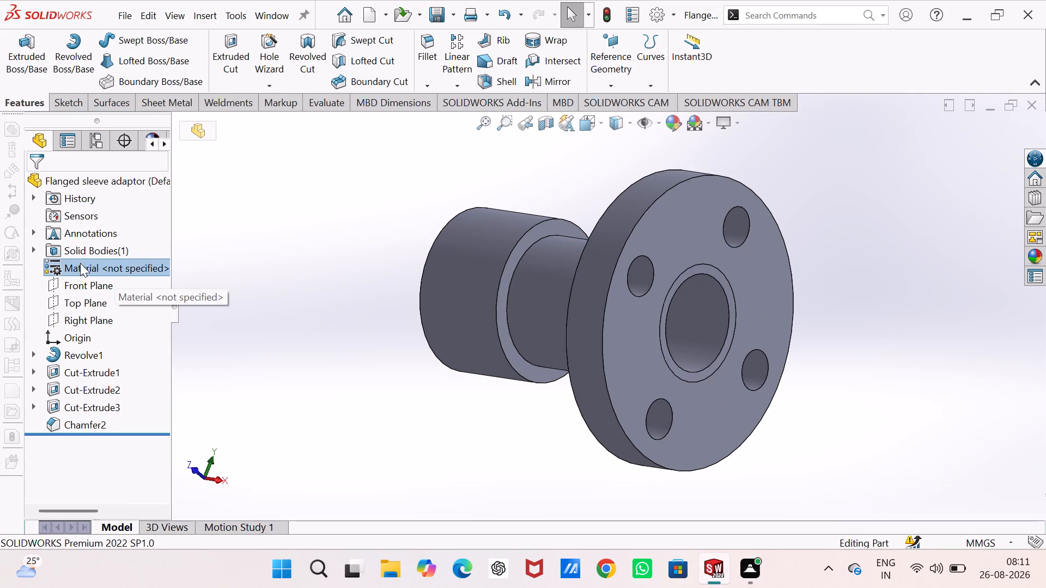
{"action": "right_click", "coordinate": [80, 263]}
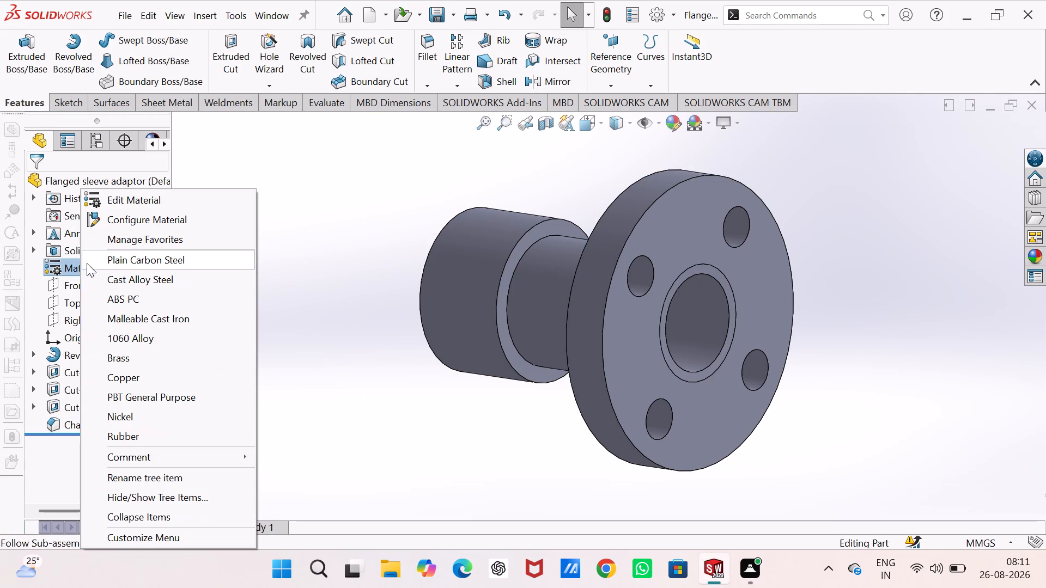
{"action": "left_click", "coordinate": [147, 207]}
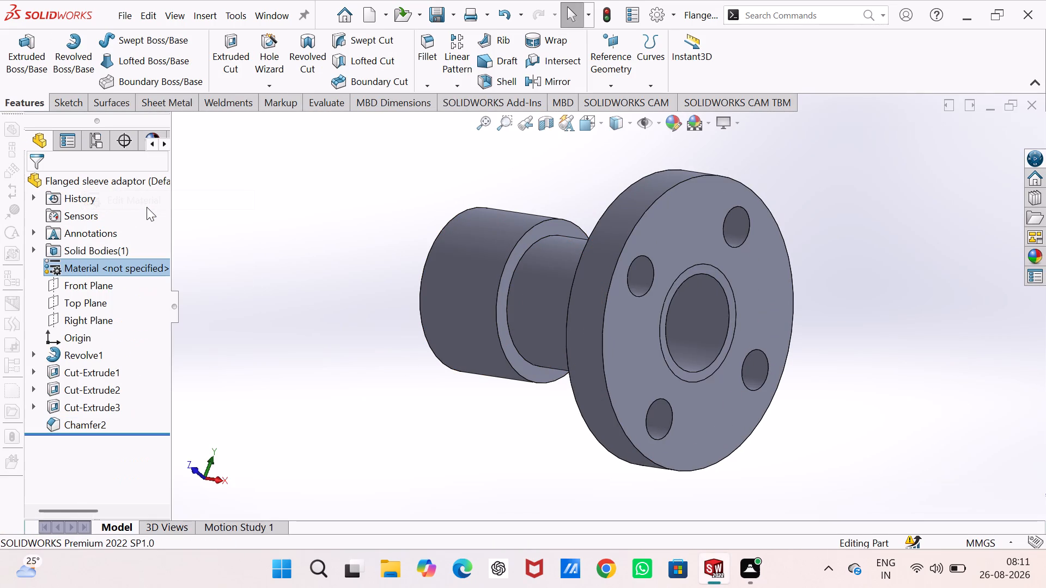
{"action": "scroll", "coordinate": [351, 280], "scroll_direction": "down", "scroll_amount": 4}
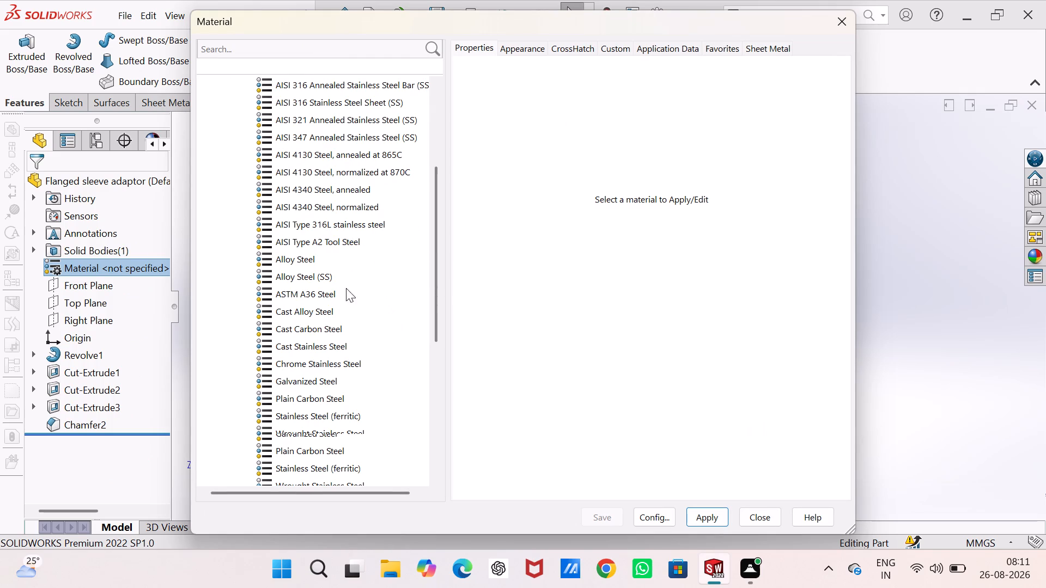
{"action": "left_click", "coordinate": [329, 290]}
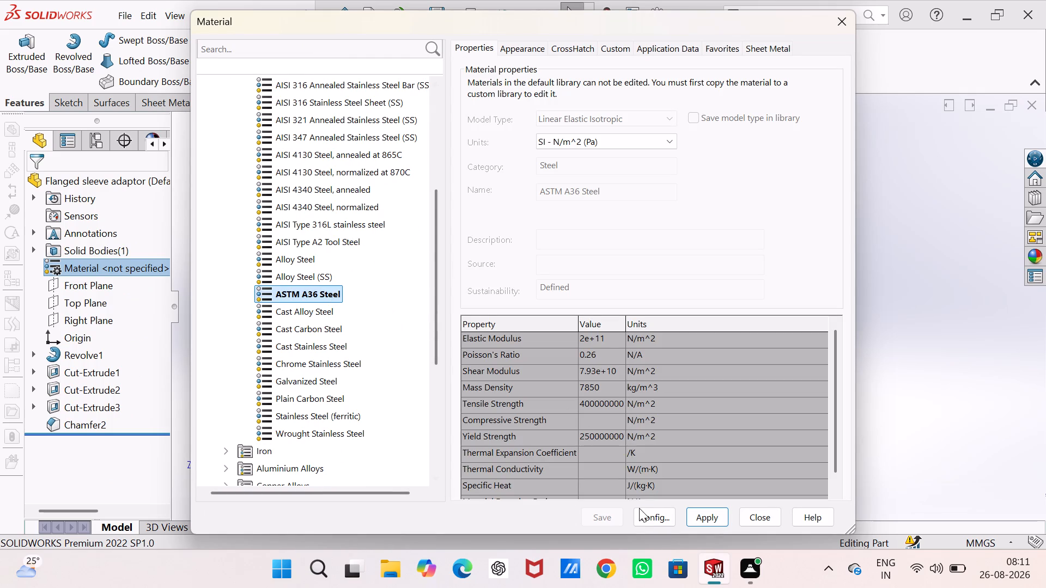
{"action": "left_click", "coordinate": [697, 516]}
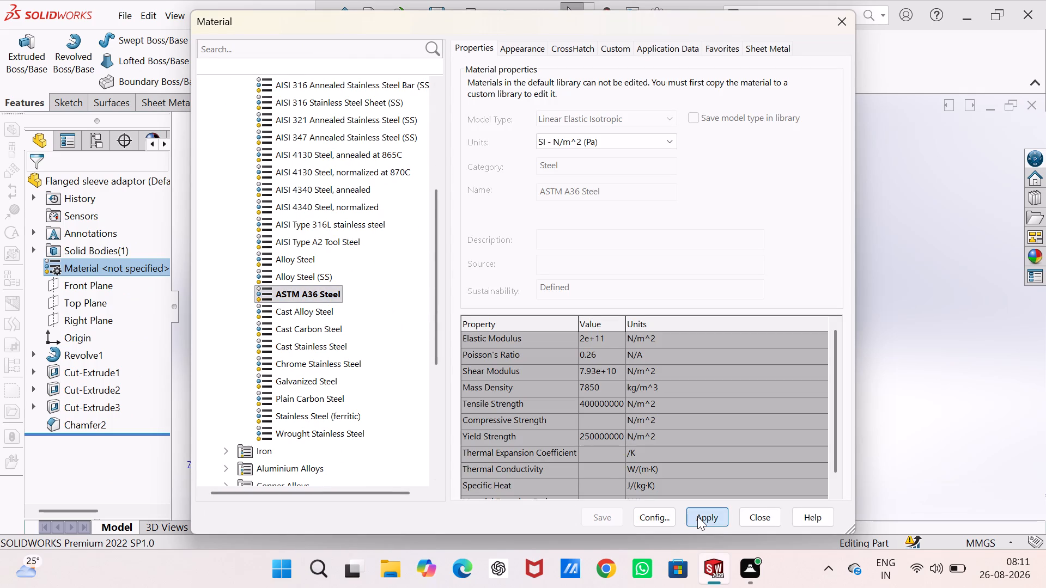
{"action": "left_click", "coordinate": [752, 514]}
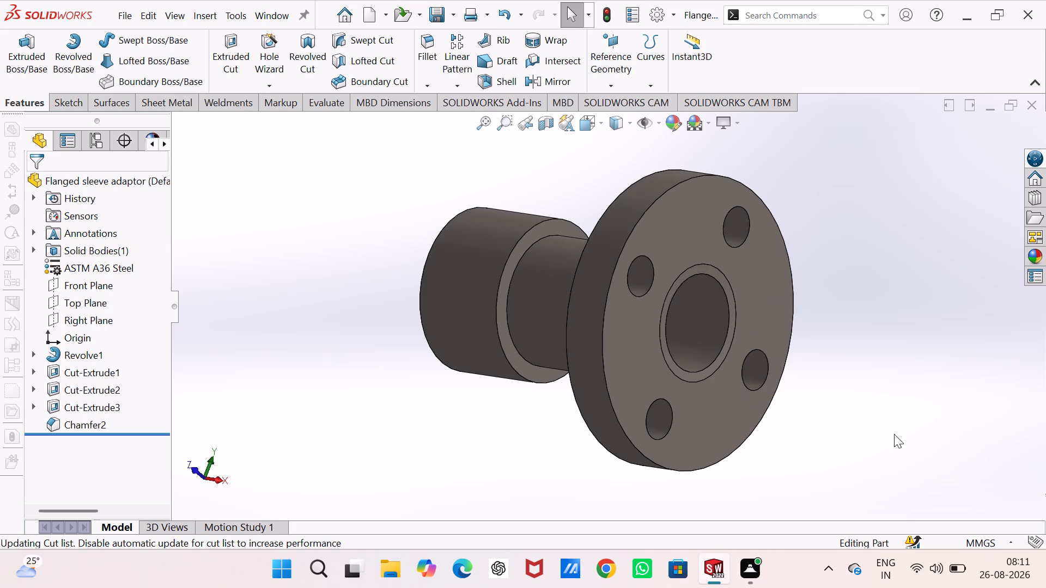
Apply the candy apple red car paint appearance to the whole part.
{"action": "left_click", "coordinate": [1031, 257]}
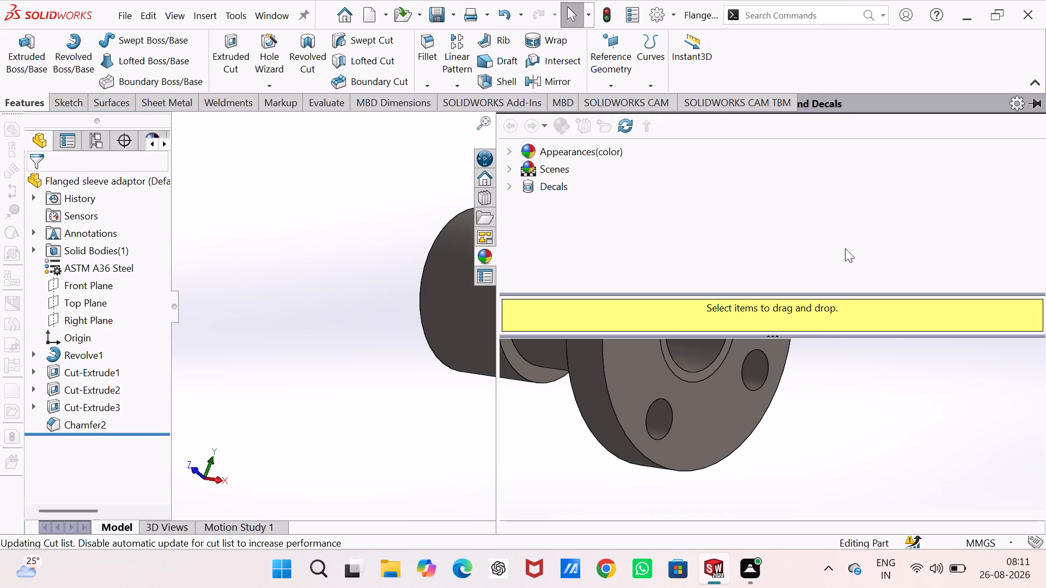
{"action": "left_click", "coordinate": [510, 154]}
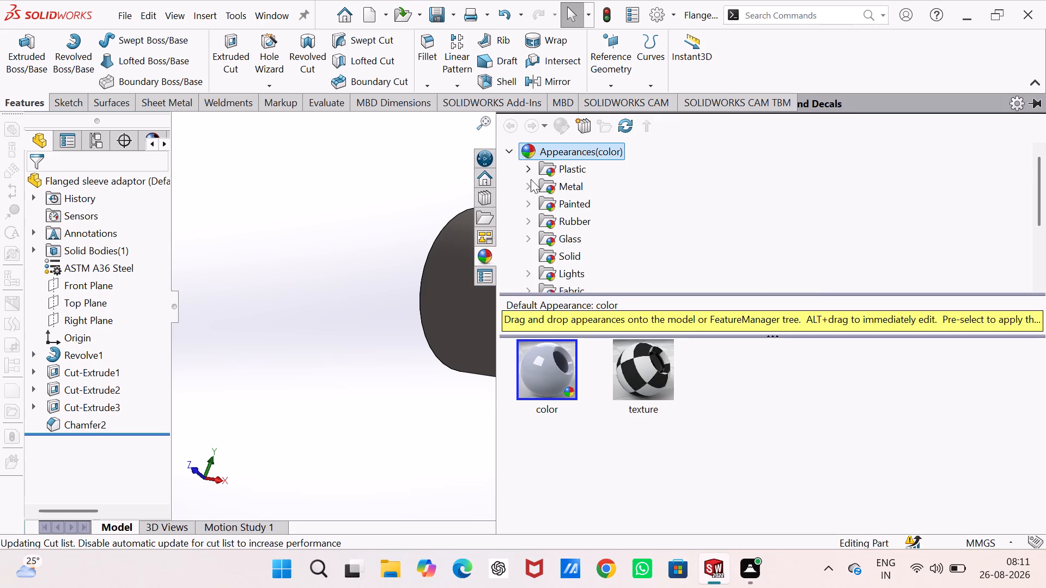
{"action": "left_click", "coordinate": [526, 200]}
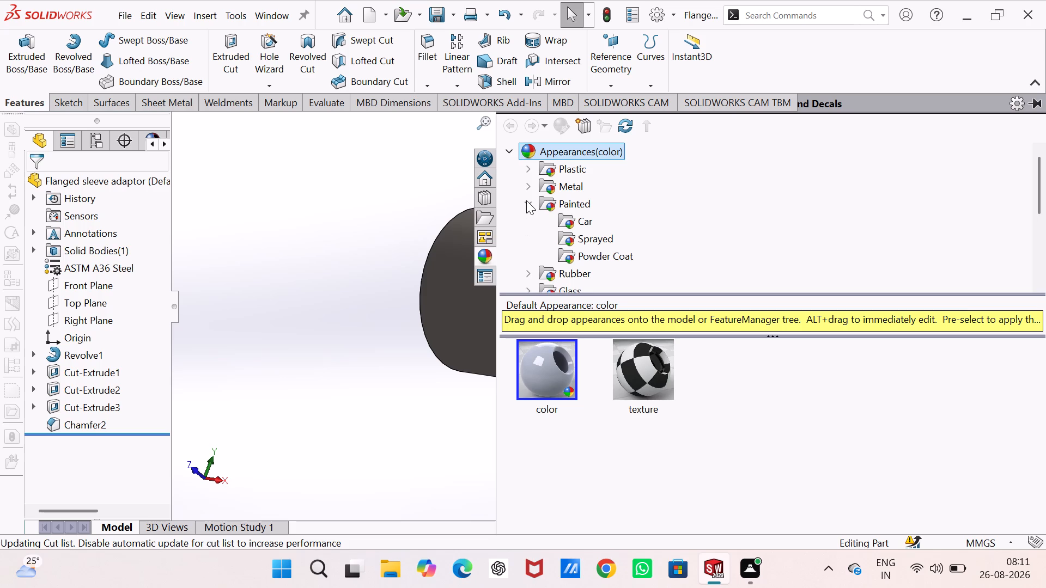
{"action": "double_click", "coordinate": [565, 235]}
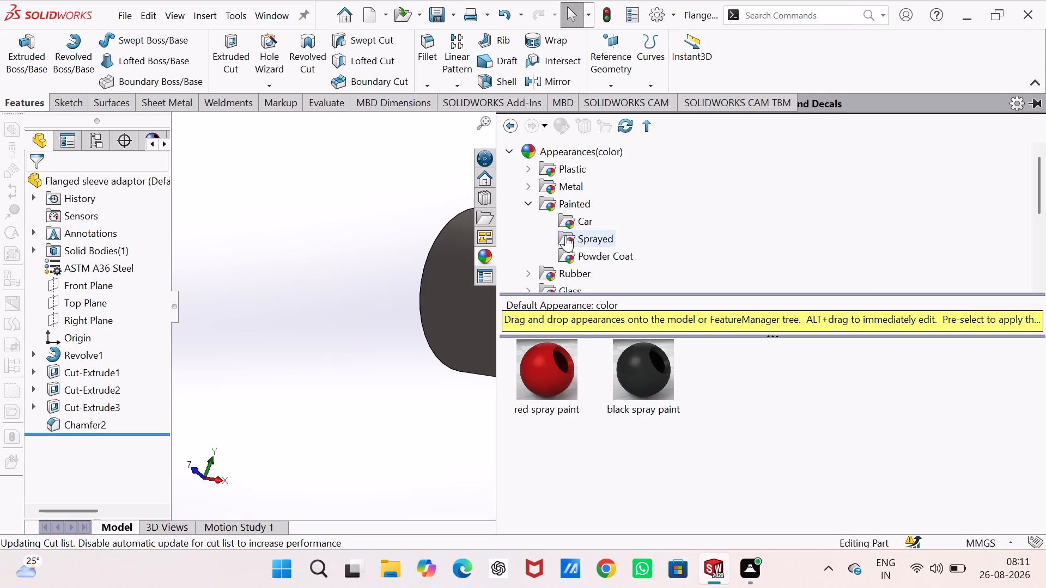
{"action": "double_click", "coordinate": [570, 255]}
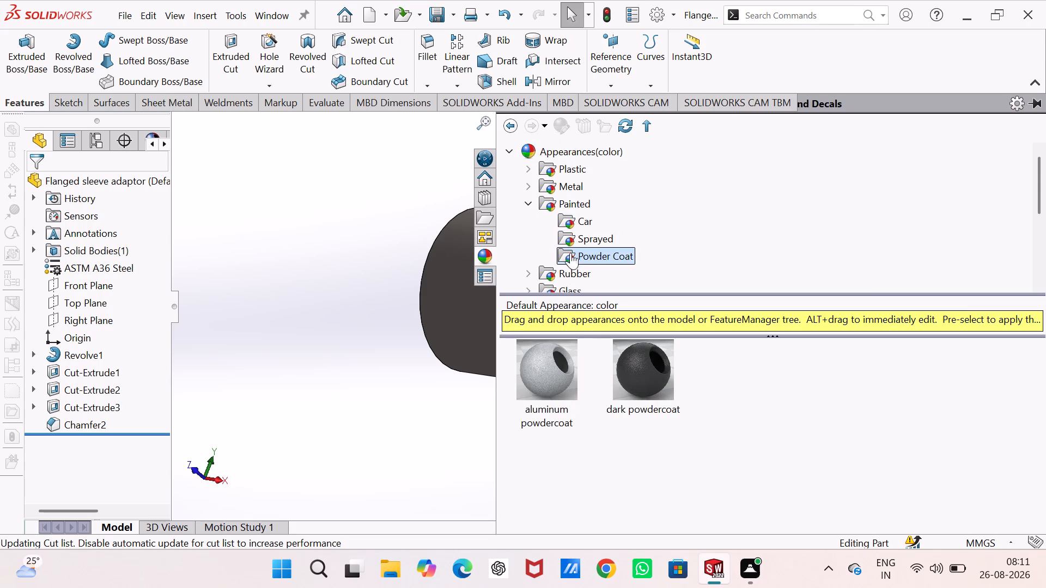
{"action": "double_click", "coordinate": [567, 218]}
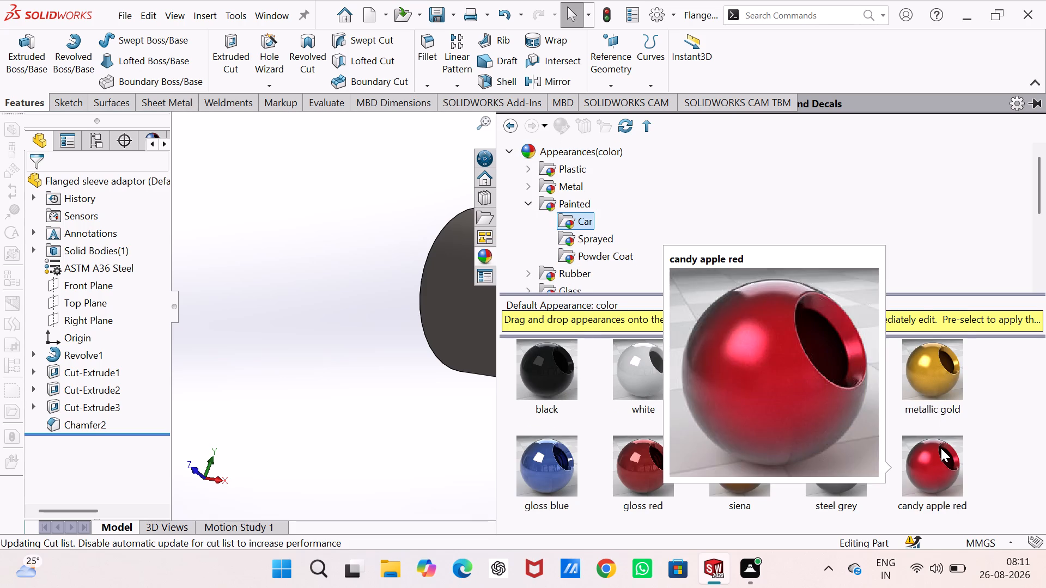
{"action": "left_click_drag", "start_coordinate": [941, 448], "coordinate": [490, 291]}
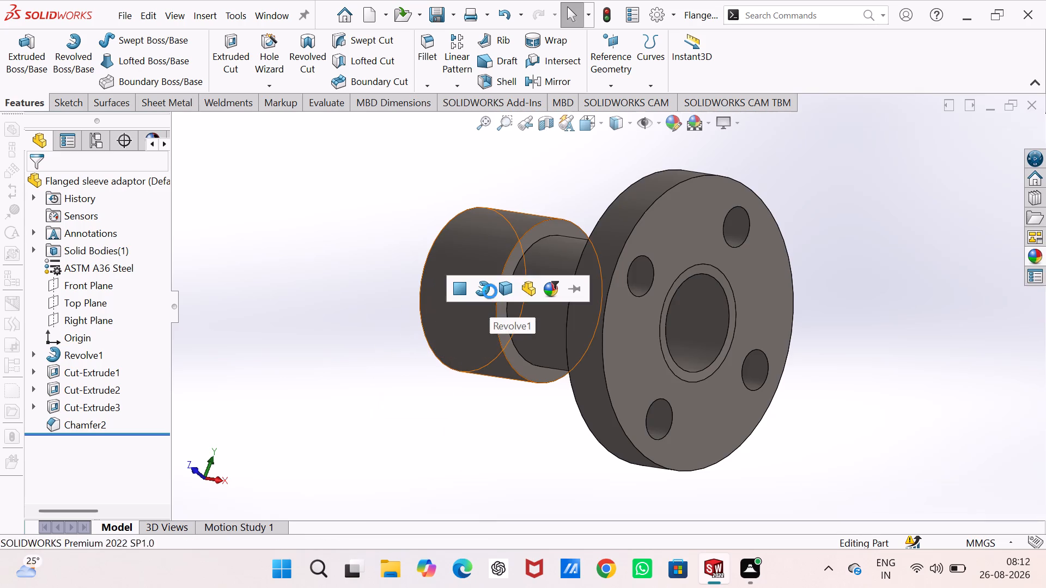
{"action": "left_click", "coordinate": [522, 289]}
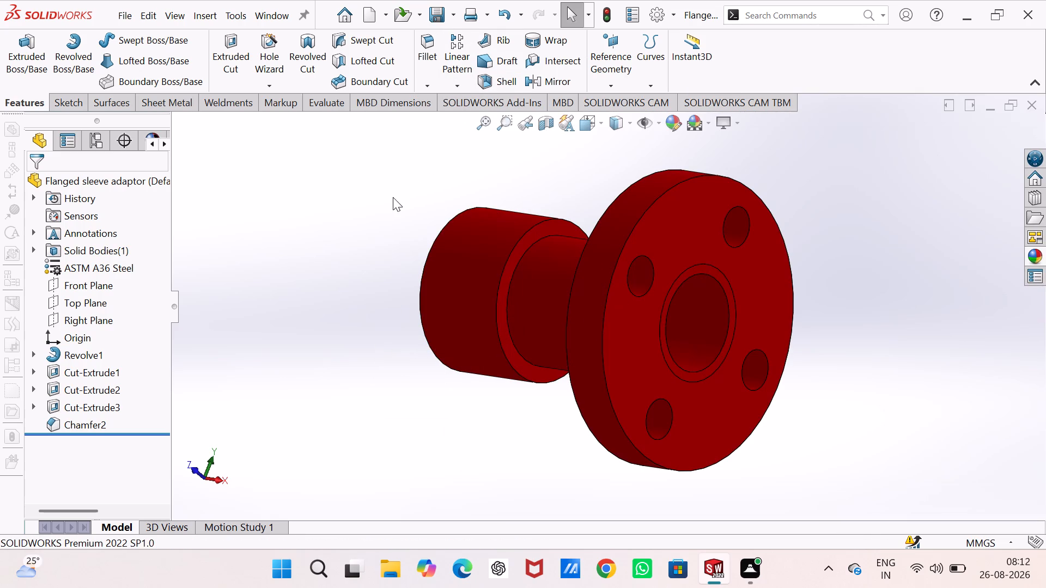
Save and rebuild the Flanged sleeve adaptor part, and return to its Draw1 - Sheet1 drawing window.
{"action": "left_click", "coordinate": [384, 231]}
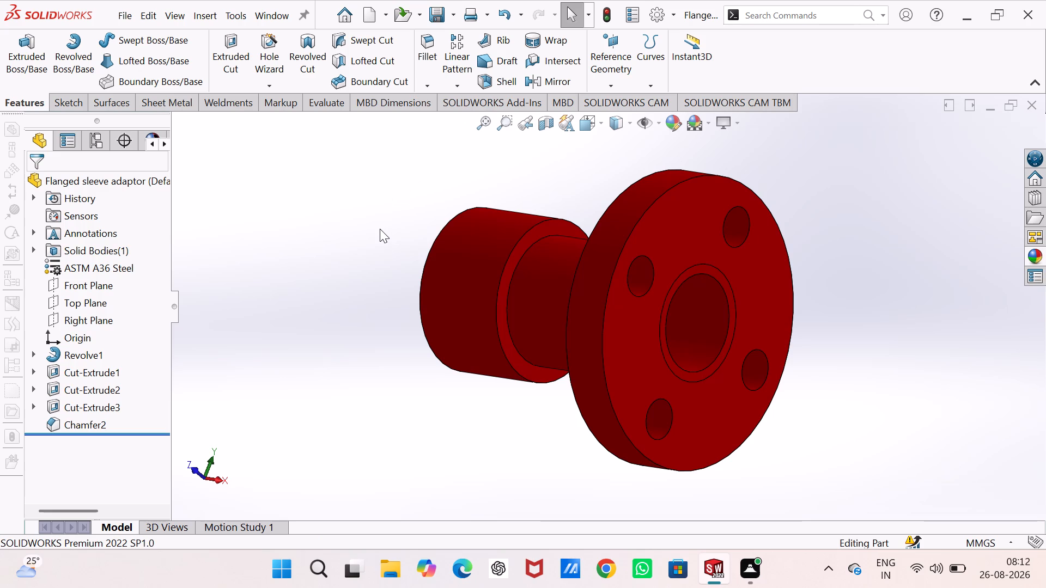
{"action": "key", "text": "ctrl+s"}
{"action": "left_click", "coordinate": [603, 14]}
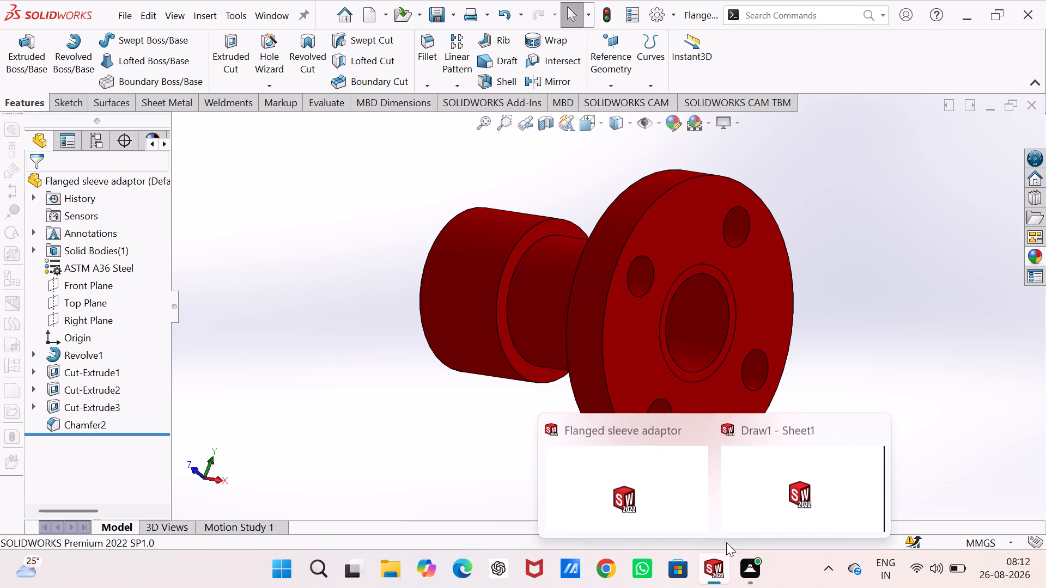
{"action": "left_click", "coordinate": [765, 485]}
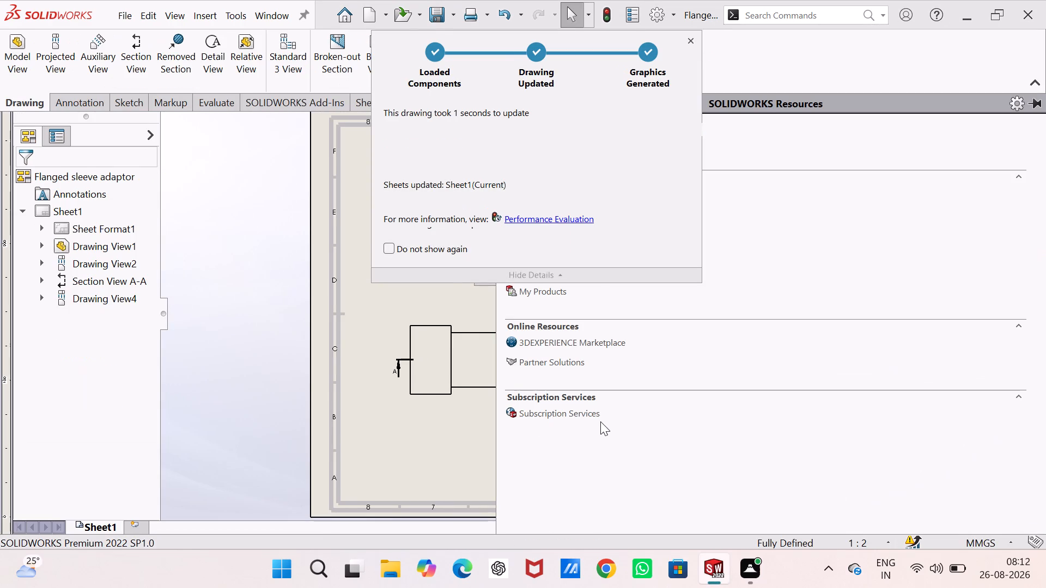
{"action": "left_click", "coordinate": [340, 412]}
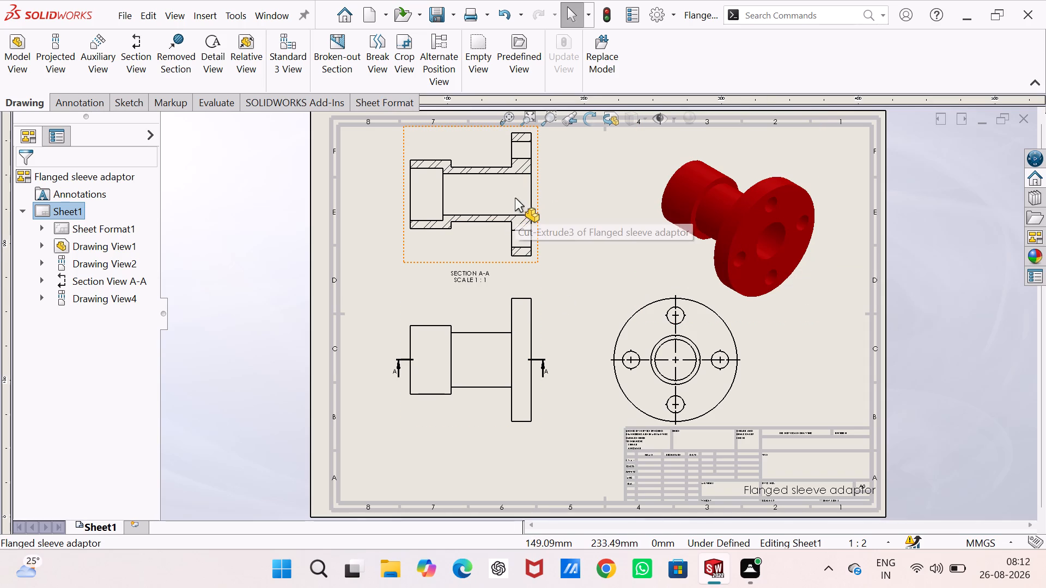
Dimension the sleeve collar's outer diameter and the flange's diameter and thickness in the front view with Smart Dimension.
{"action": "right_click_drag", "start_coordinate": [351, 329], "coordinate": [369, 217]}
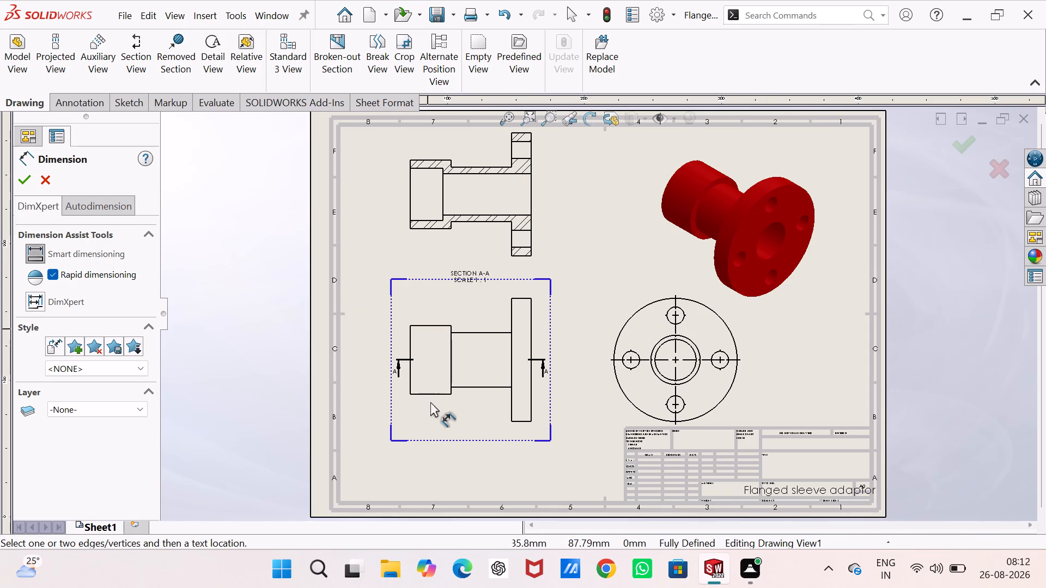
{"action": "left_click", "coordinate": [412, 342]}
{"action": "left_click", "coordinate": [387, 350]}
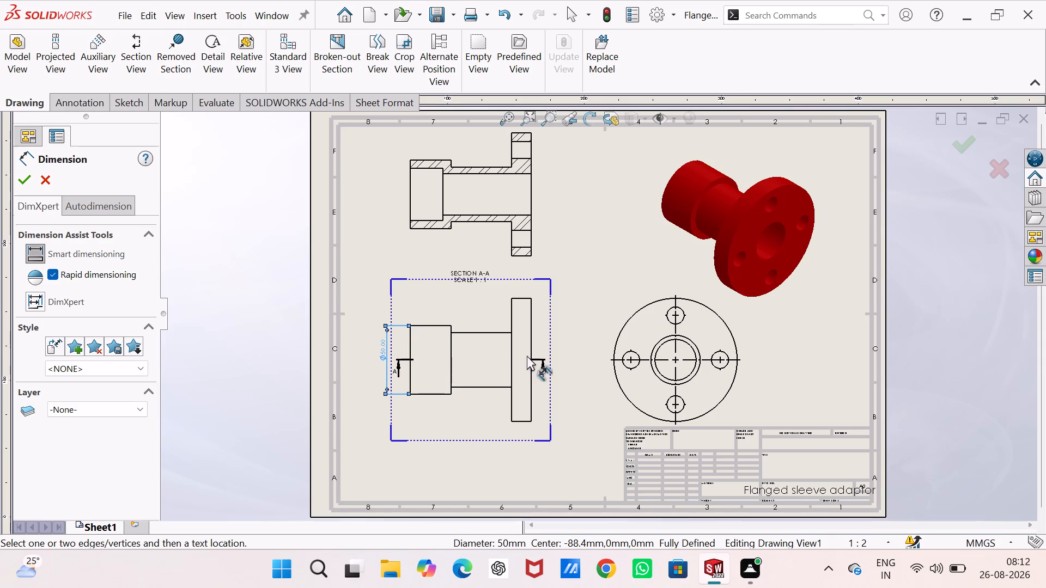
{"action": "left_click", "coordinate": [532, 378]}
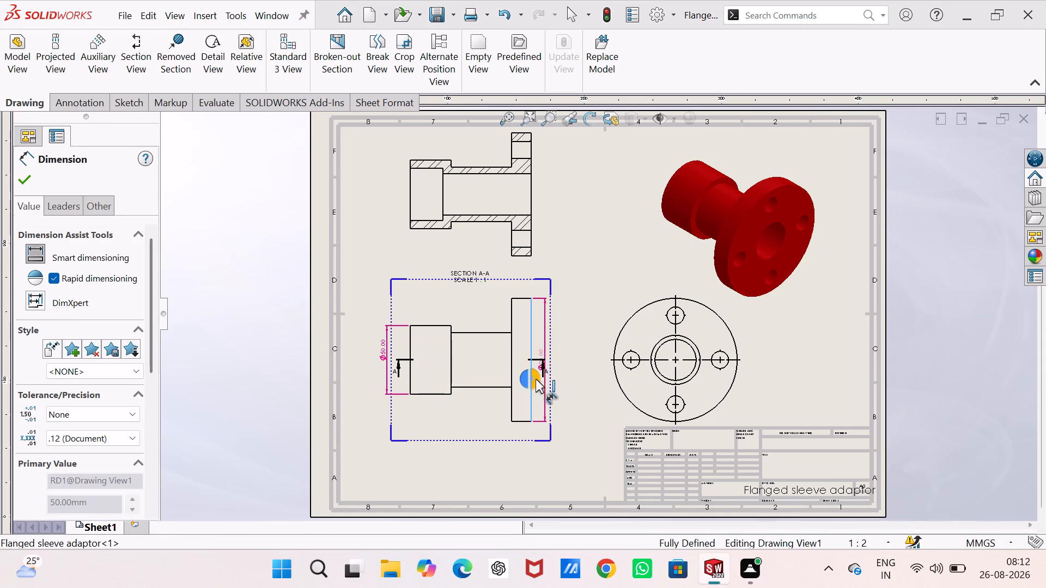
{"action": "left_click", "coordinate": [543, 382]}
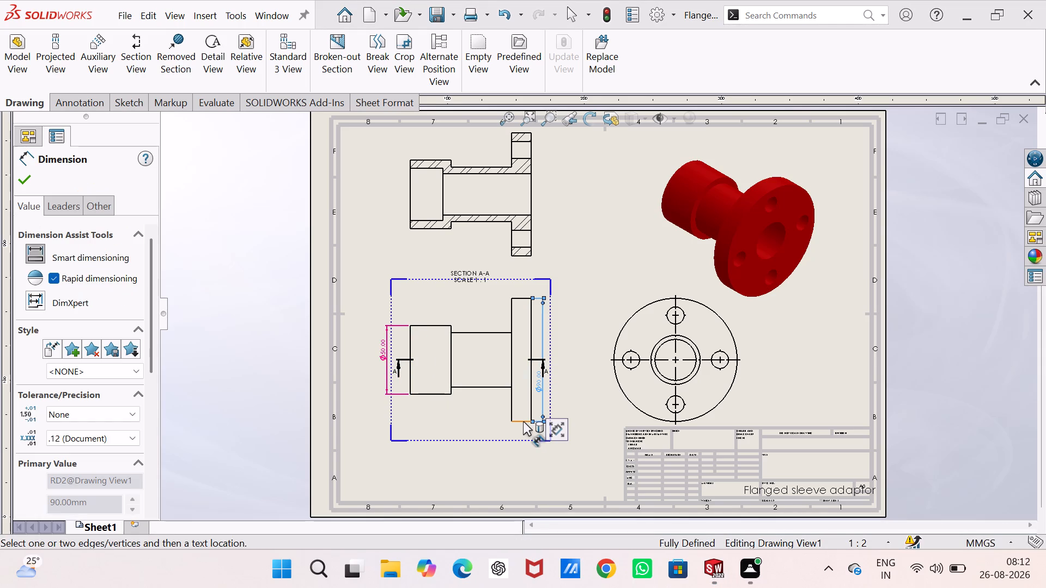
{"action": "left_click", "coordinate": [523, 421]}
{"action": "left_click", "coordinate": [522, 432]}
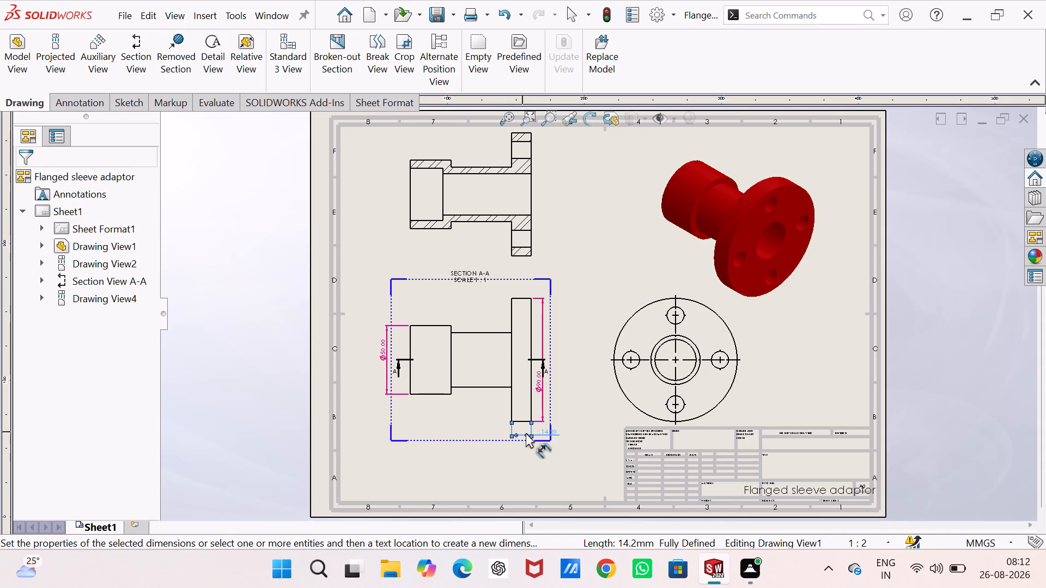
Dimension the diameters of the flange's outer circle, one bolt hole and the two concentric central circles in the end view.
{"action": "left_click", "coordinate": [624, 393]}
{"action": "left_click", "coordinate": [600, 409]}
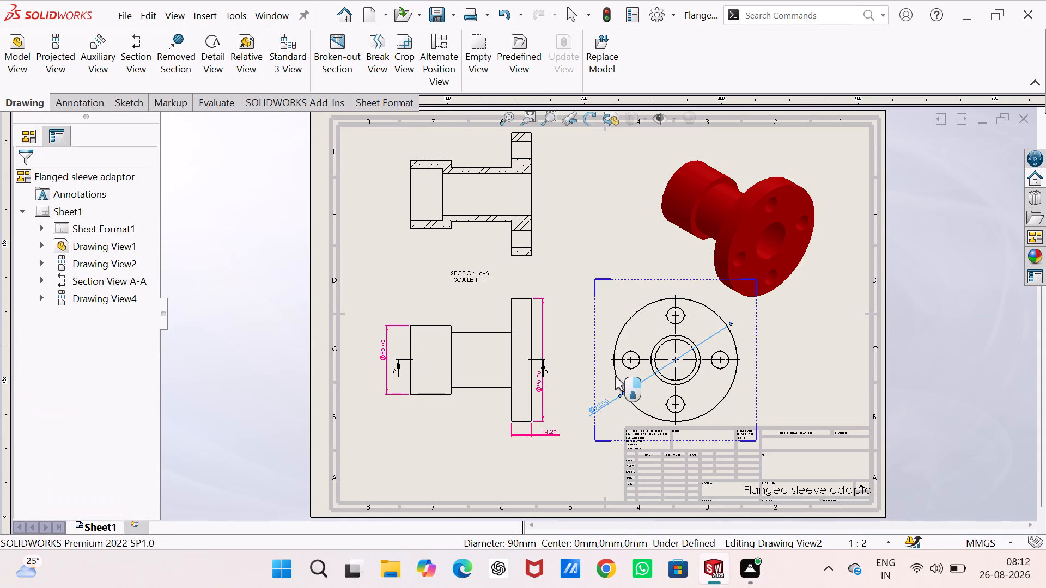
{"action": "left_click", "coordinate": [627, 366]}
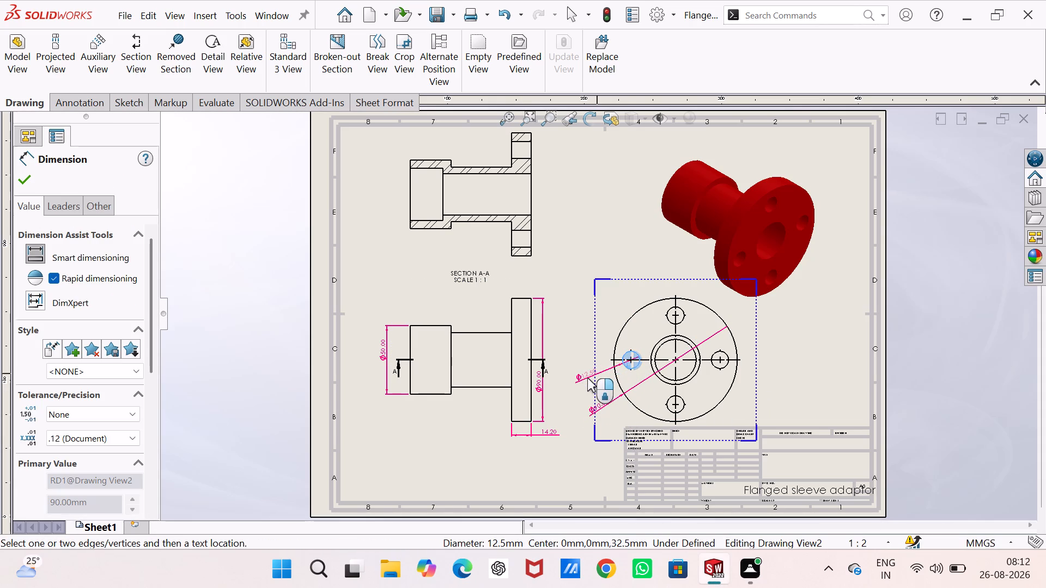
{"action": "left_click", "coordinate": [587, 378]}
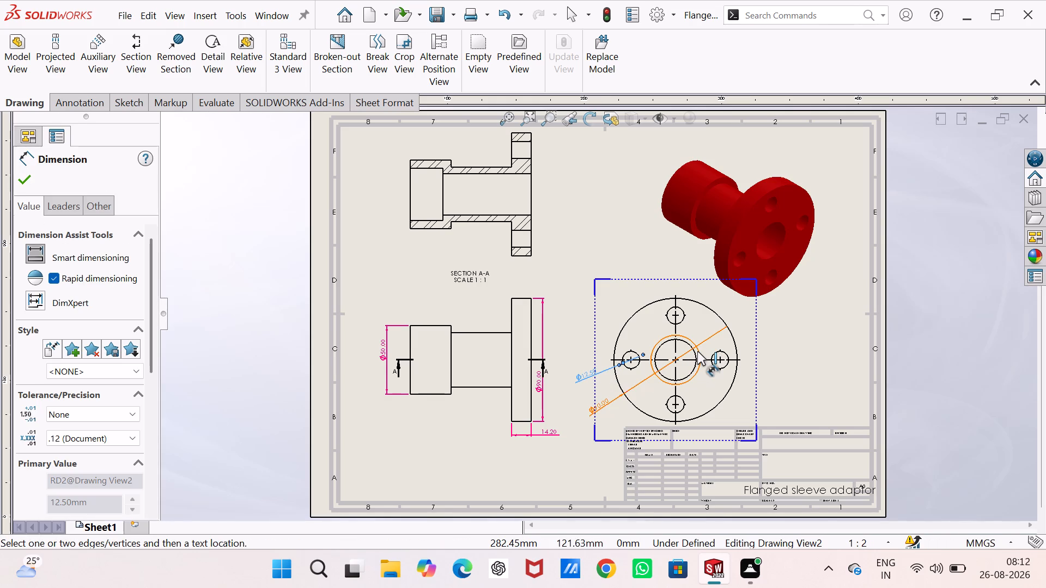
{"action": "left_click", "coordinate": [697, 352]}
{"action": "left_click", "coordinate": [792, 339]}
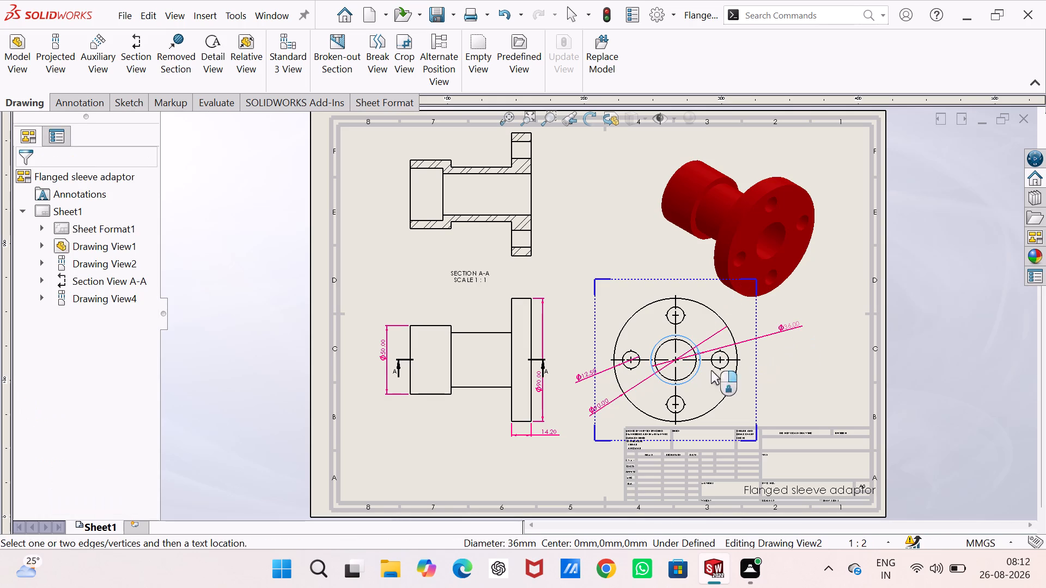
{"action": "left_click_drag", "start_coordinate": [694, 369], "coordinate": [700, 369]}
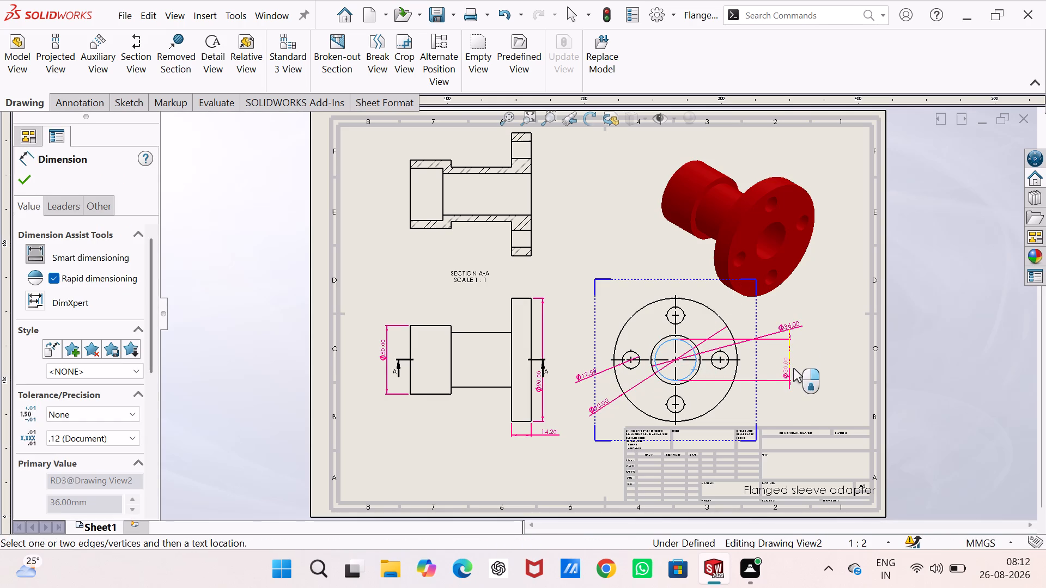
{"action": "left_click", "coordinate": [793, 368]}
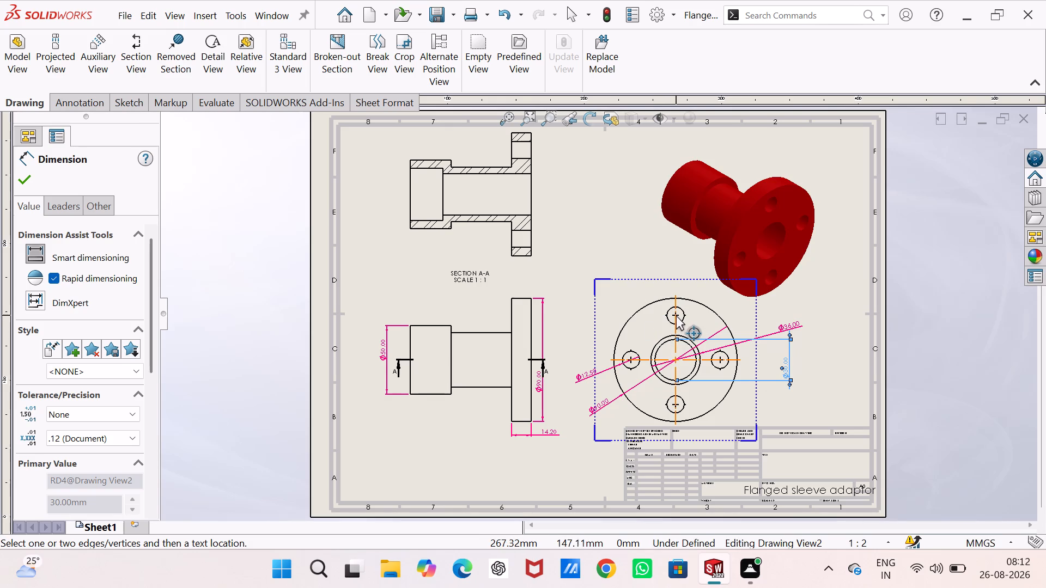
Dimension the counterbore diameter and the collar's outer diameter beside the collar end of section view A-A.
{"action": "scroll", "coordinate": [498, 188], "scroll_direction": "up", "scroll_amount": 1}
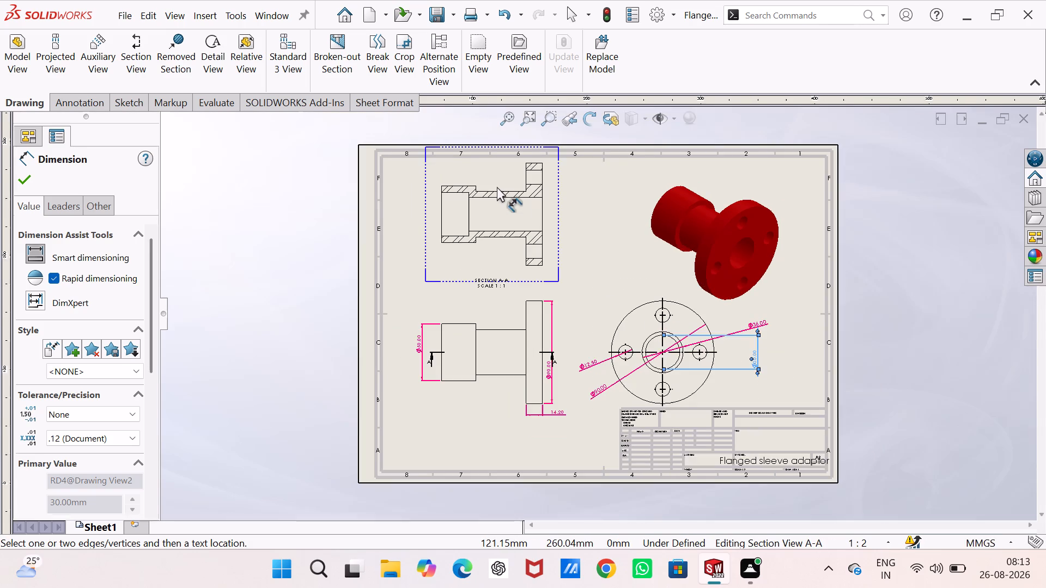
{"action": "scroll", "coordinate": [497, 187], "scroll_direction": "down", "scroll_amount": 5}
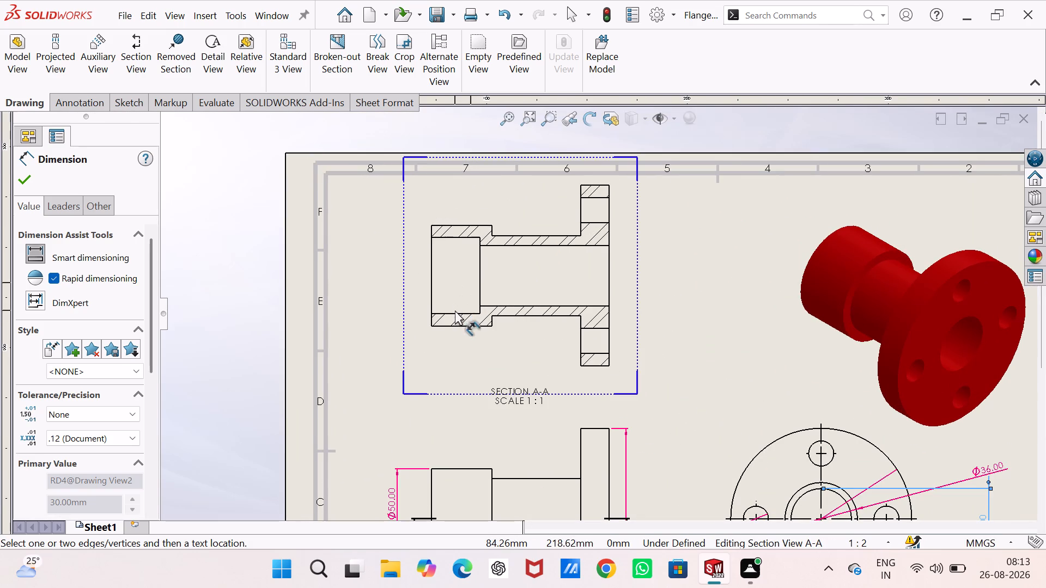
{"action": "left_click", "coordinate": [480, 267]}
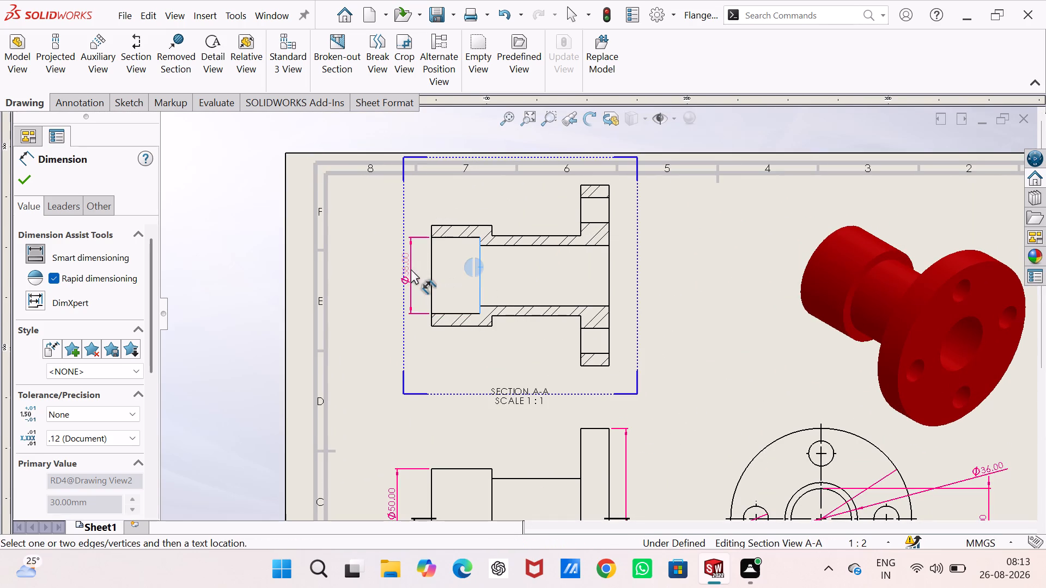
{"action": "left_click", "coordinate": [421, 270]}
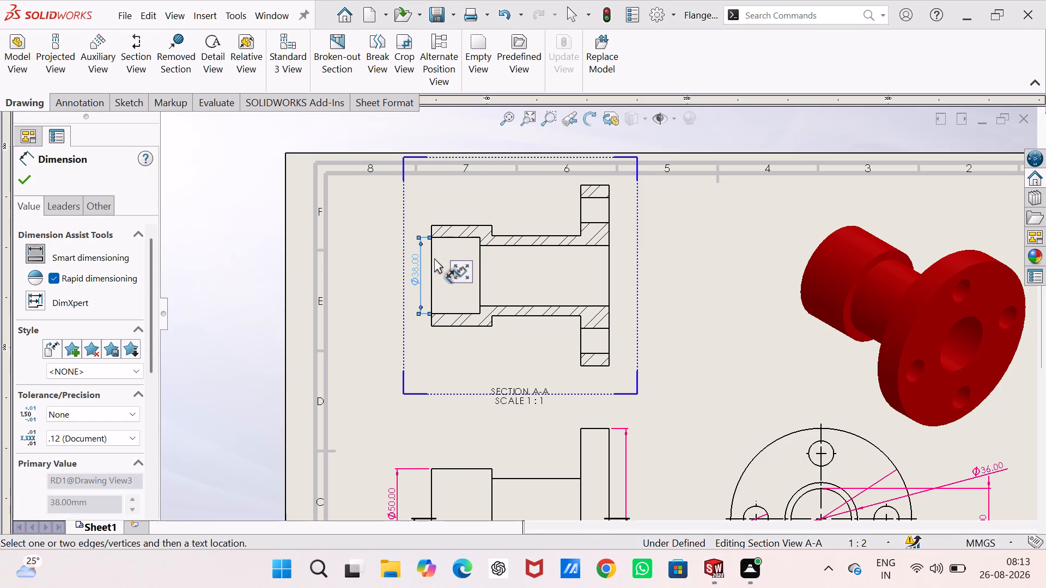
{"action": "left_click", "coordinate": [444, 225]}
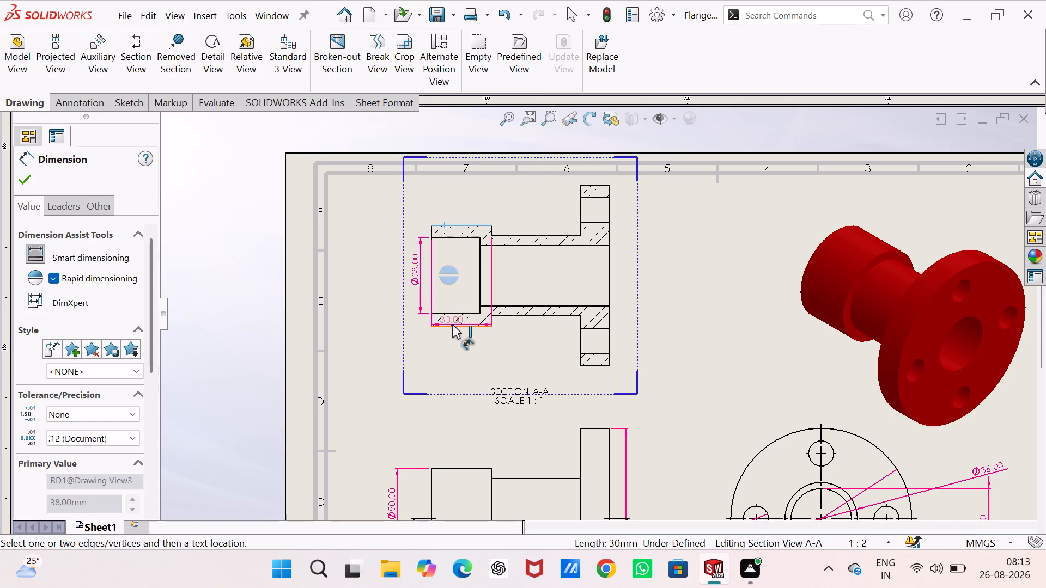
{"action": "left_click", "coordinate": [452, 325]}
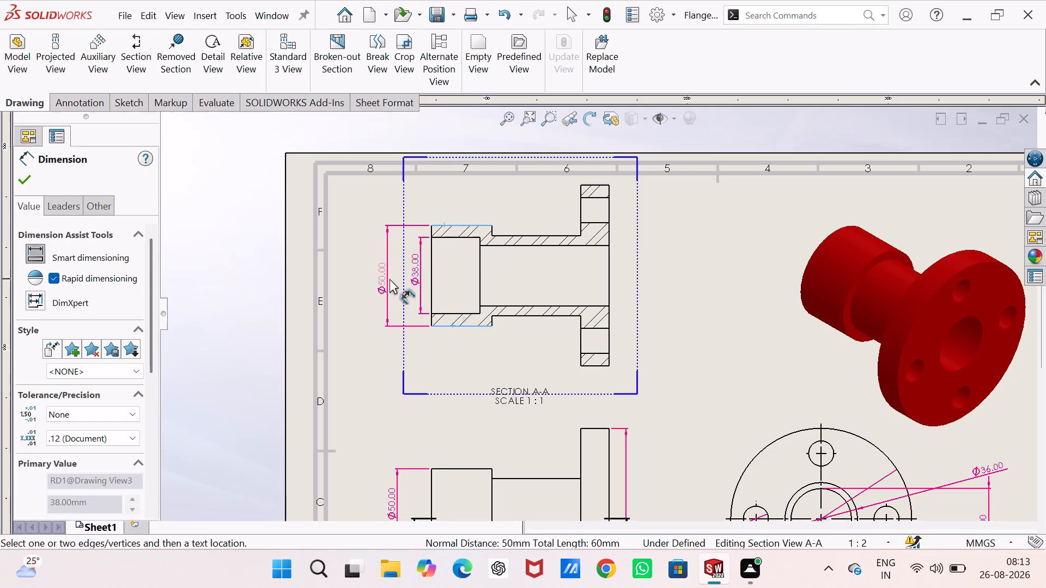
{"action": "left_click", "coordinate": [390, 279]}
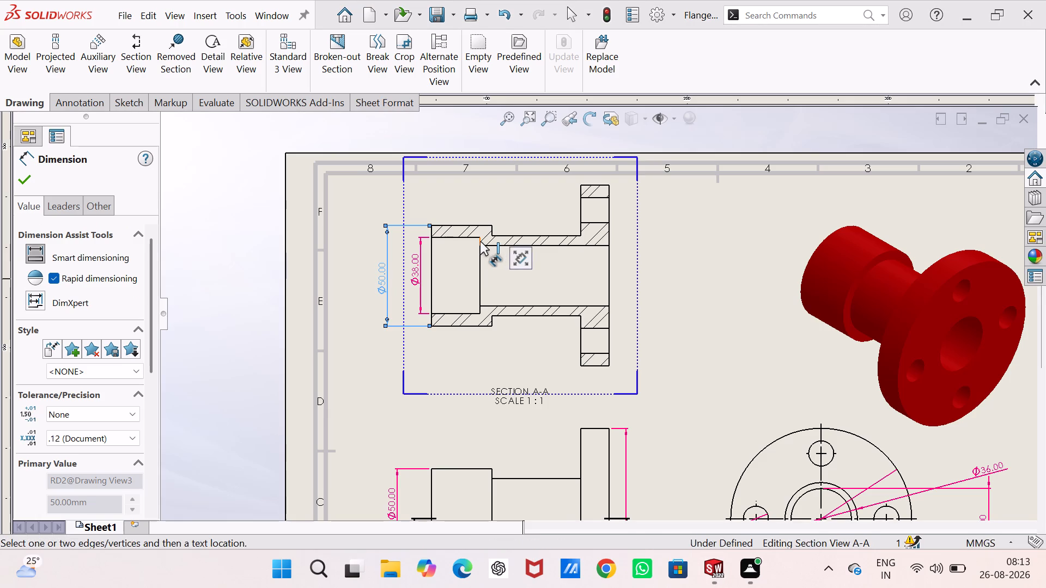
Dimension the axial distance from the counterbore's inner shoulder to the collar's end face, above section view A-A.
{"action": "left_click", "coordinate": [480, 241]}
{"action": "scroll", "coordinate": [489, 229], "scroll_direction": "up", "scroll_amount": 2}
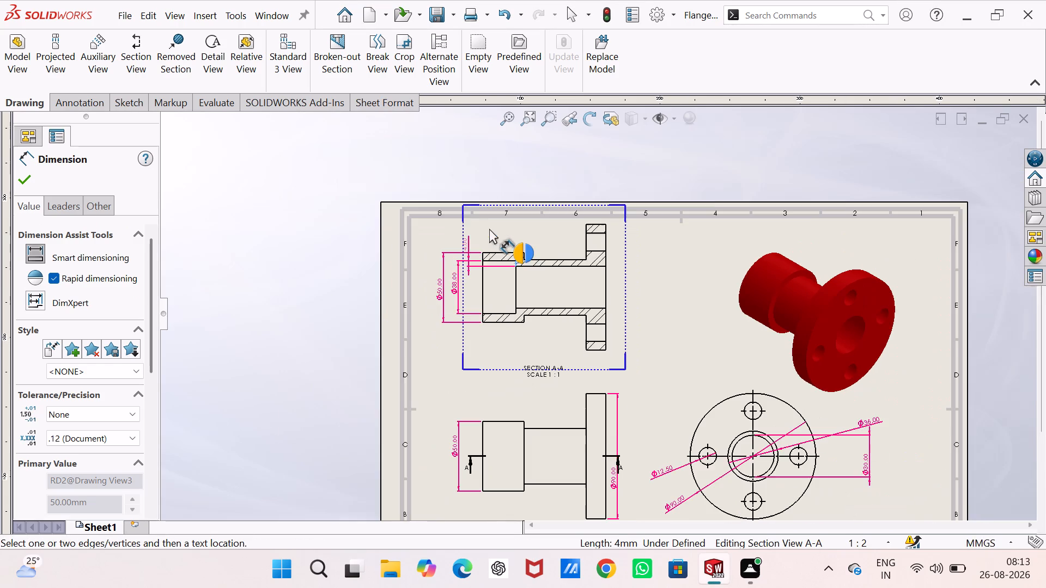
{"action": "scroll", "coordinate": [527, 248], "scroll_direction": "down", "scroll_amount": 6}
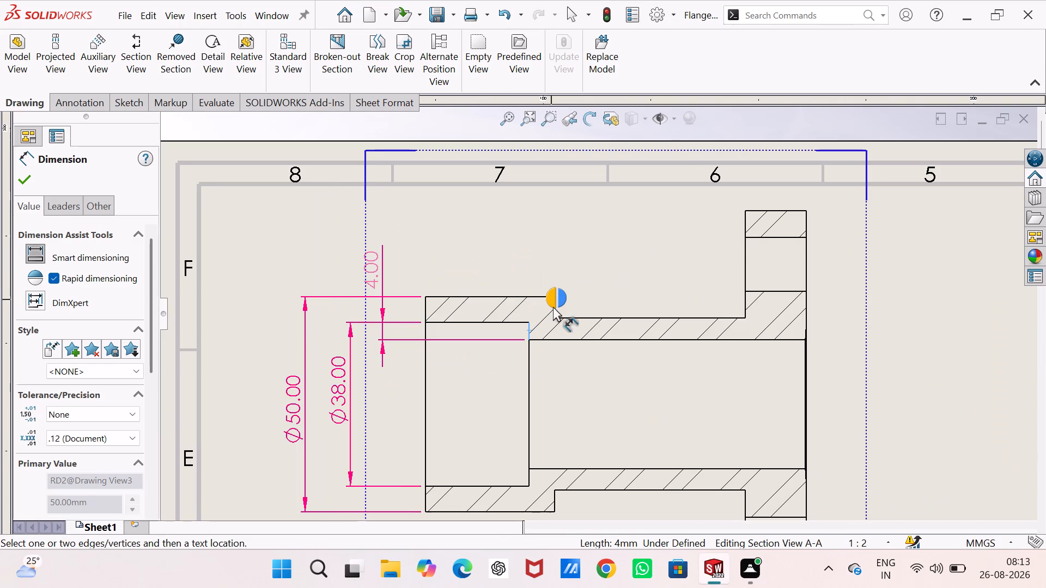
{"action": "scroll", "coordinate": [555, 313], "scroll_direction": "down", "scroll_amount": 2}
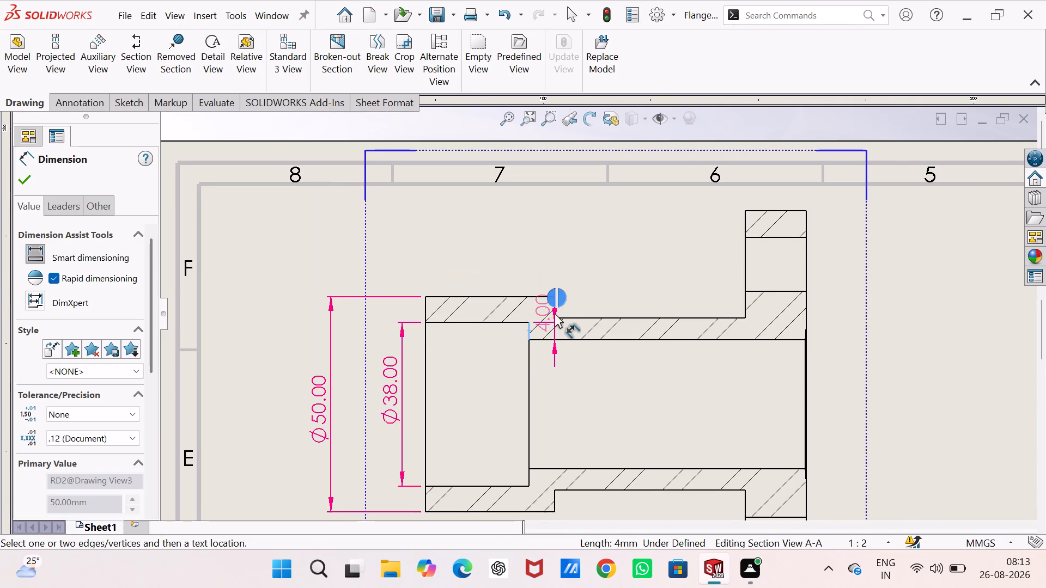
{"action": "scroll", "coordinate": [555, 313], "scroll_direction": "down", "scroll_amount": 3}
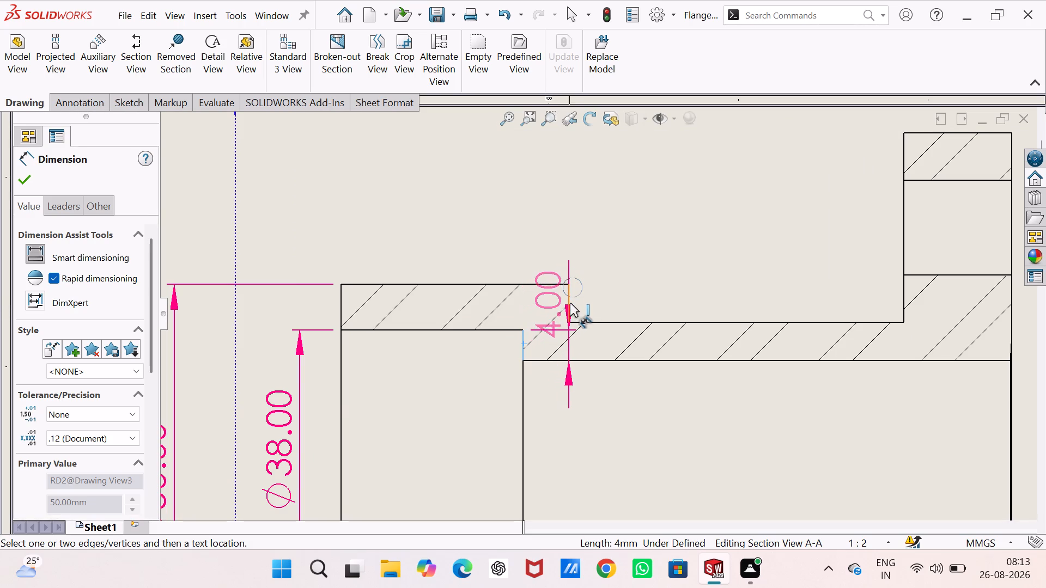
{"action": "left_click", "coordinate": [570, 302]}
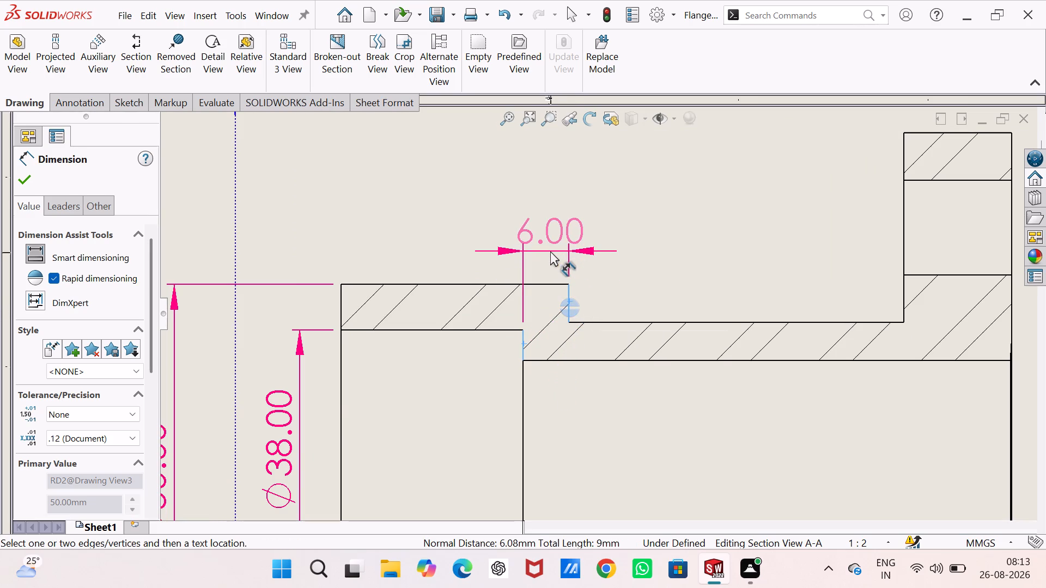
{"action": "left_click", "coordinate": [550, 251]}
Dimension the length of the neck between collar and flange and the flange's thickness, above section view A-A.
{"action": "scroll", "coordinate": [587, 325], "scroll_direction": "down", "scroll_amount": 5}
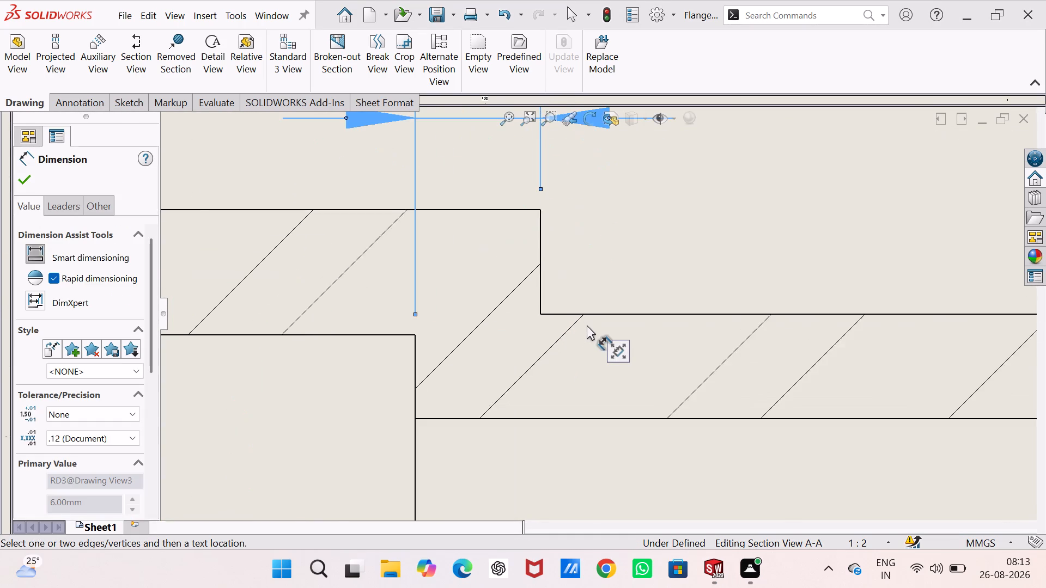
{"action": "scroll", "coordinate": [587, 325], "scroll_direction": "up", "scroll_amount": 10}
{"action": "scroll", "coordinate": [670, 336], "scroll_direction": "down", "scroll_amount": 4}
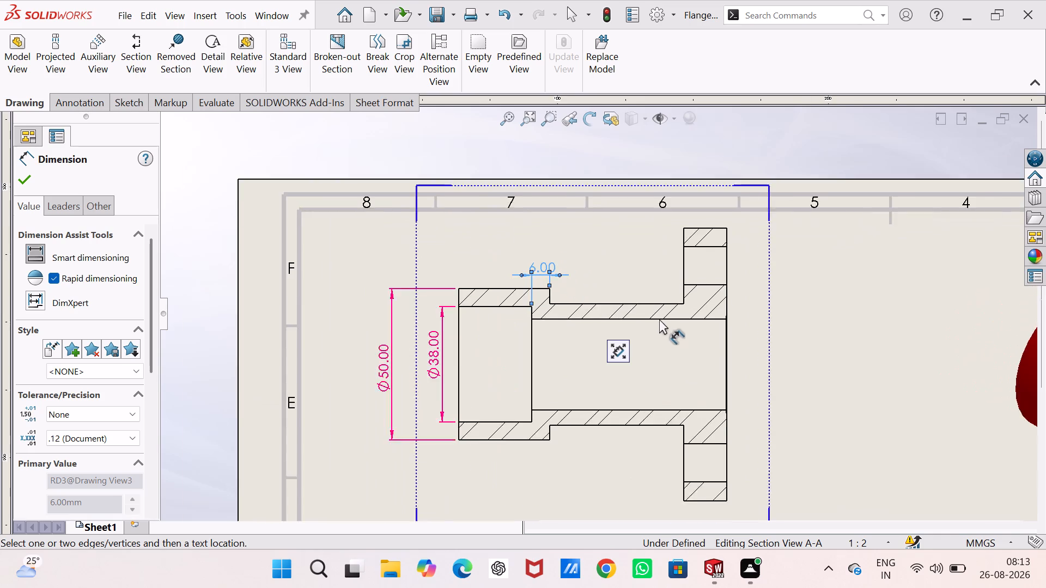
{"action": "left_click", "coordinate": [629, 300]}
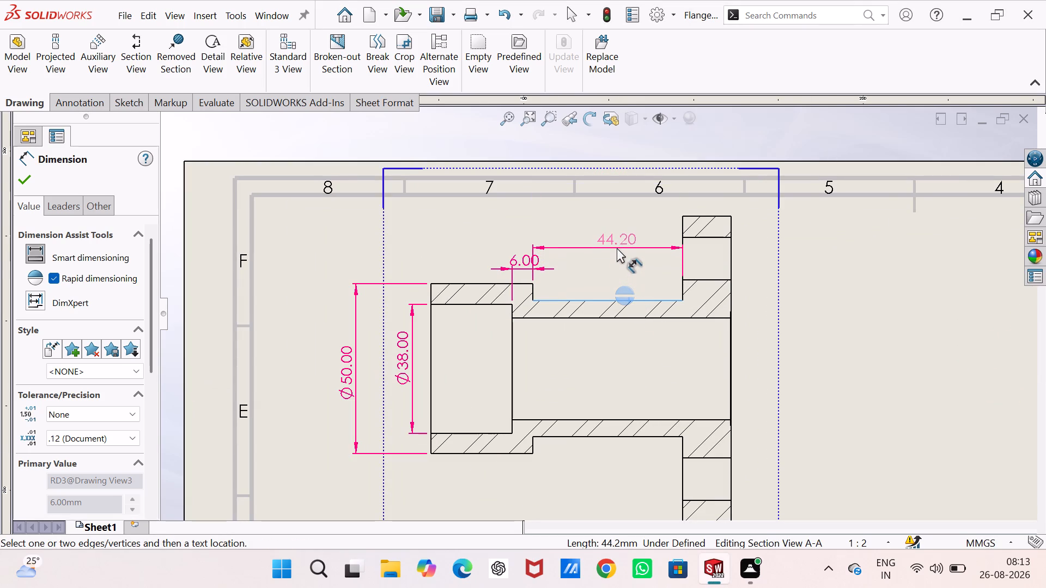
{"action": "left_click", "coordinate": [617, 248]}
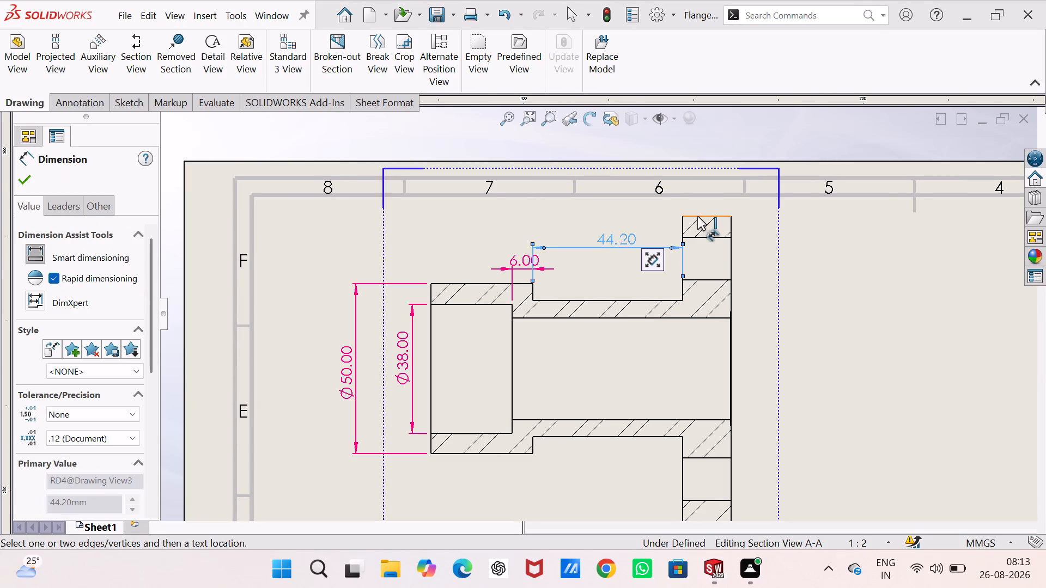
{"action": "left_click", "coordinate": [697, 216]}
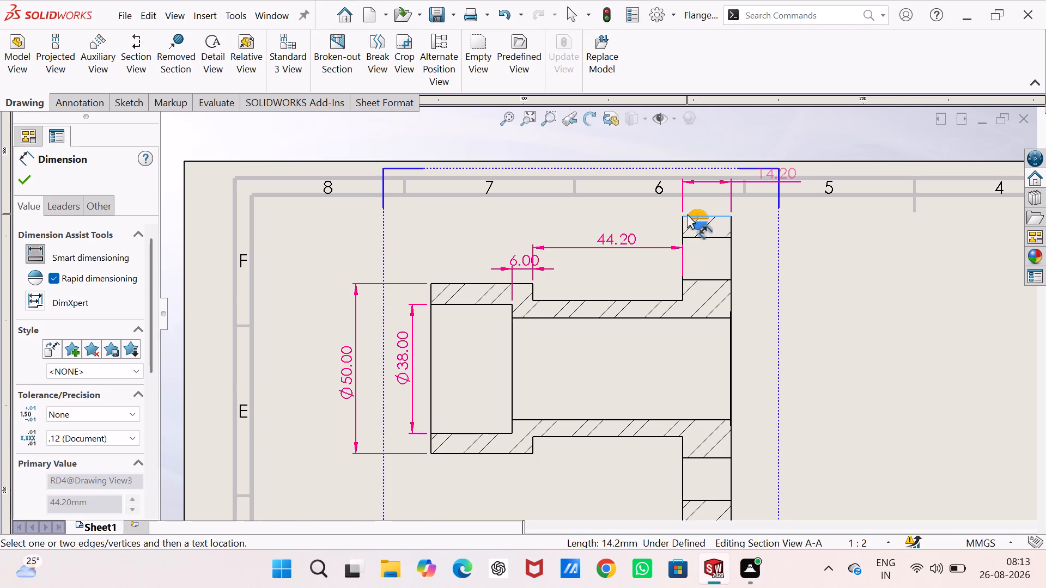
{"action": "scroll", "coordinate": [687, 214], "scroll_direction": "down", "scroll_amount": 4}
{"action": "left_click", "coordinate": [691, 227]}
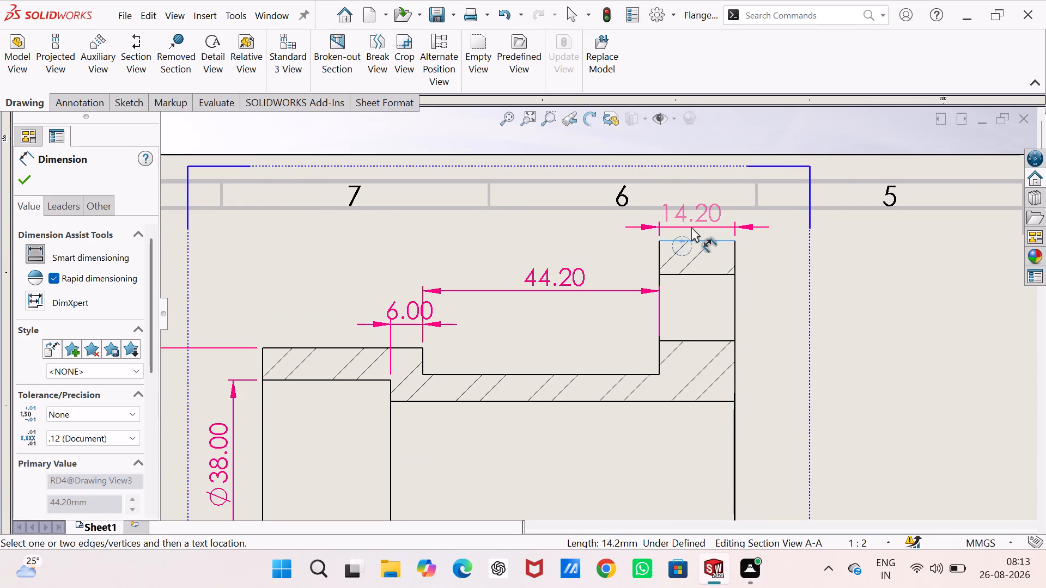
Move the counterbore-shoulder distance dimension's text outside its extension lines, over the collar and away from the neck length dimension.
{"action": "left_click_drag", "start_coordinate": [418, 311], "coordinate": [350, 315]}
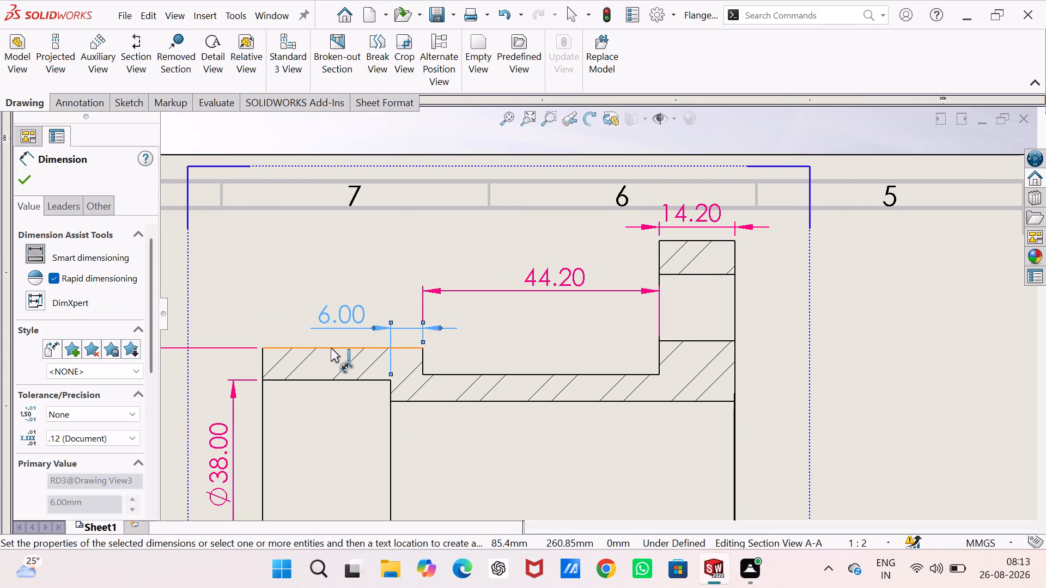
Dimension the collar's length above section view A-A, in line with the neck length dimension.
{"action": "left_click", "coordinate": [331, 348]}
{"action": "left_click", "coordinate": [322, 299]}
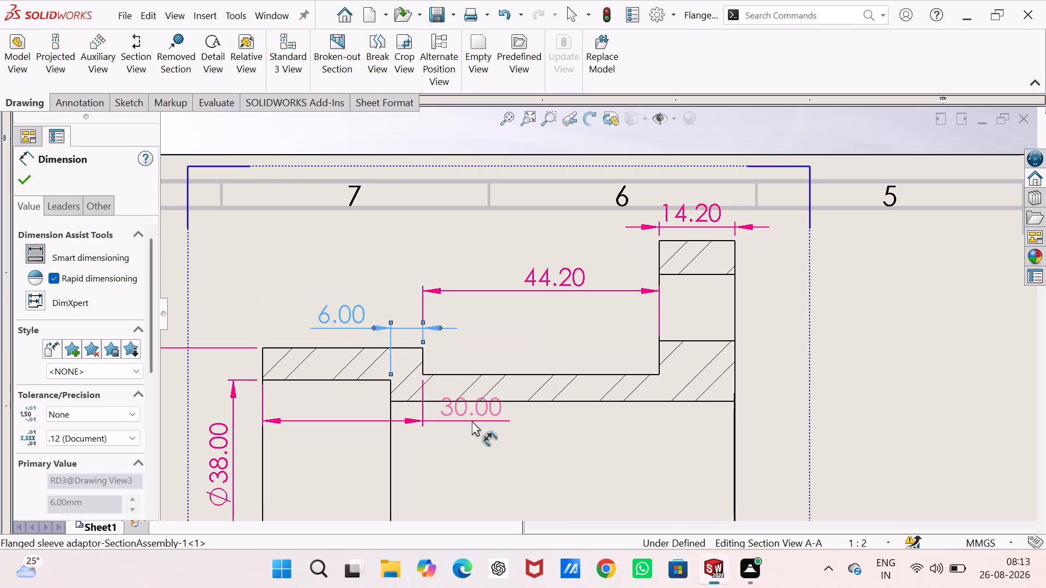
{"action": "left_click", "coordinate": [360, 294]}
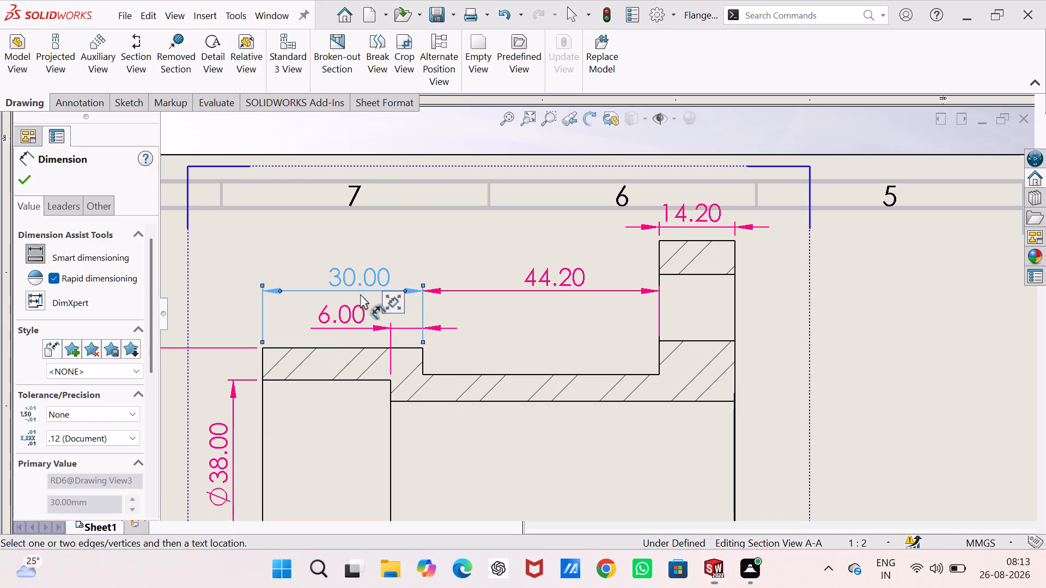
Dimension the radial height of the small taper where the bore's lower edge meets the flange face in section view A-A.
{"action": "scroll", "coordinate": [709, 403], "scroll_direction": "down", "scroll_amount": 4}
{"action": "scroll", "coordinate": [709, 396], "scroll_direction": "up", "scroll_amount": 4}
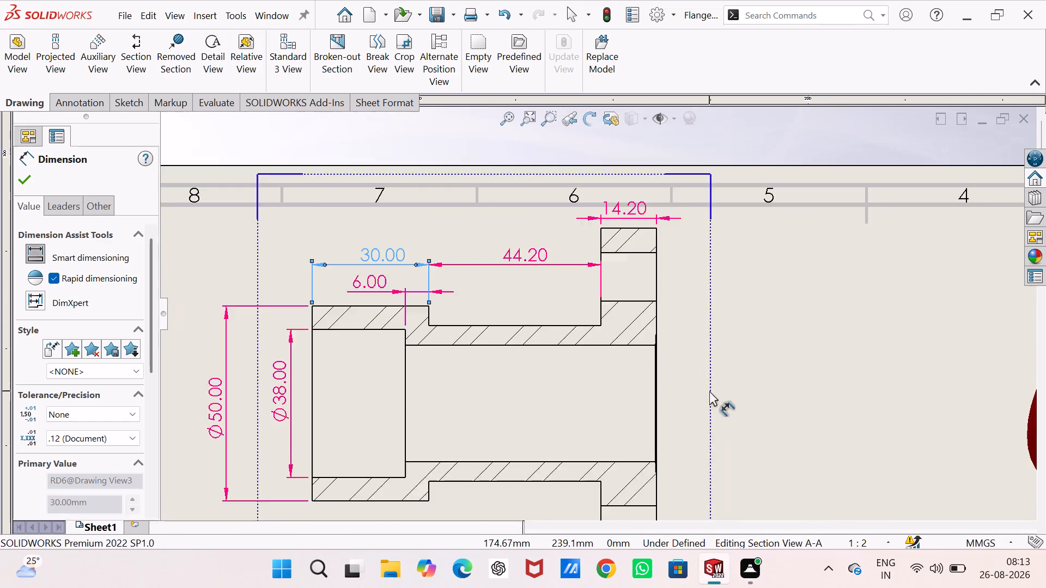
{"action": "scroll", "coordinate": [709, 391], "scroll_direction": "up", "scroll_amount": 2}
{"action": "scroll", "coordinate": [656, 419], "scroll_direction": "up", "scroll_amount": 2}
{"action": "scroll", "coordinate": [641, 381], "scroll_direction": "down", "scroll_amount": 4}
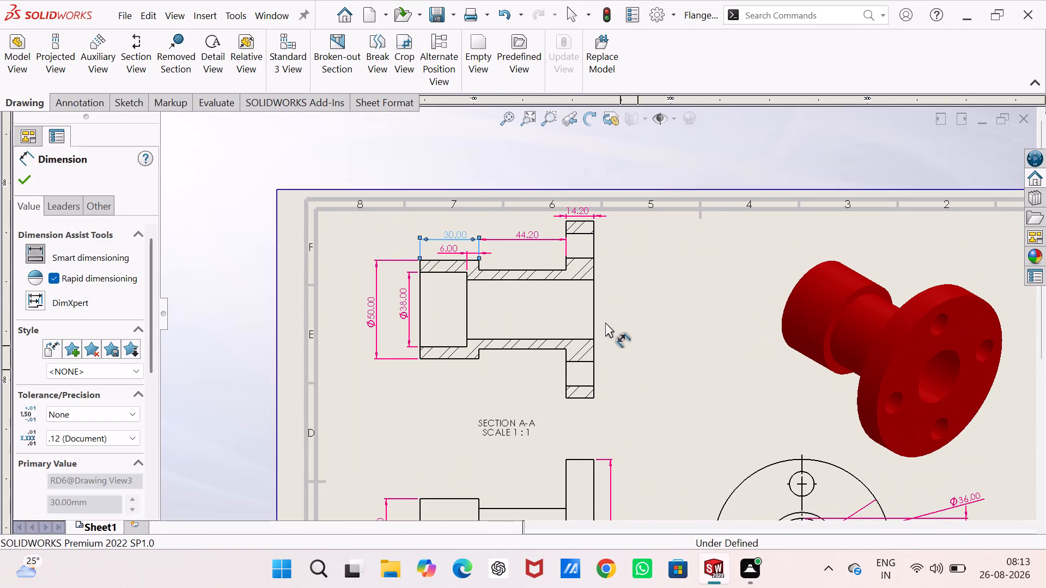
{"action": "scroll", "coordinate": [605, 322], "scroll_direction": "down", "scroll_amount": 12}
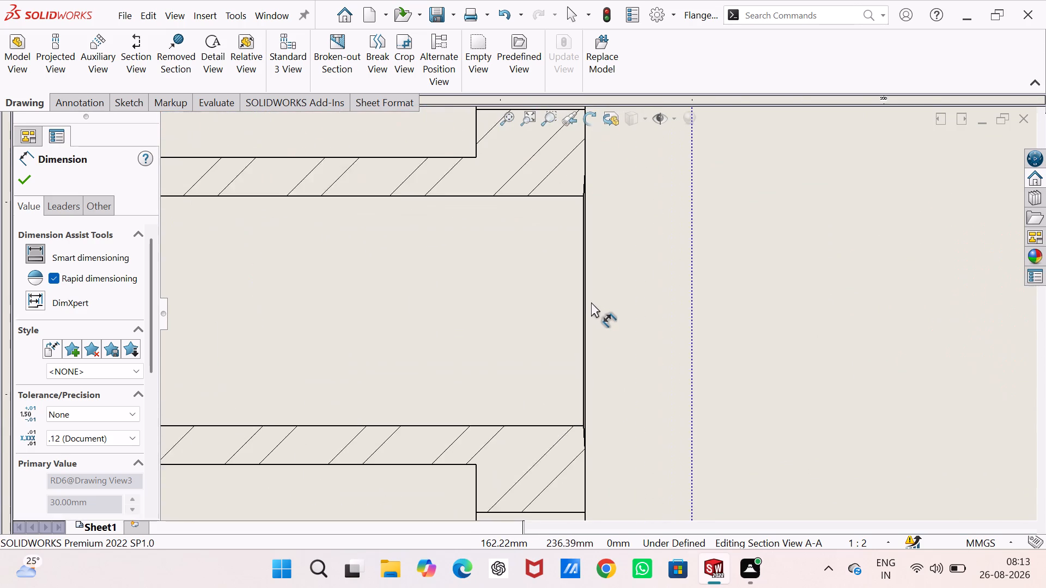
{"action": "scroll", "coordinate": [591, 302], "scroll_direction": "down", "scroll_amount": 4}
{"action": "scroll", "coordinate": [598, 437], "scroll_direction": "down", "scroll_amount": 4}
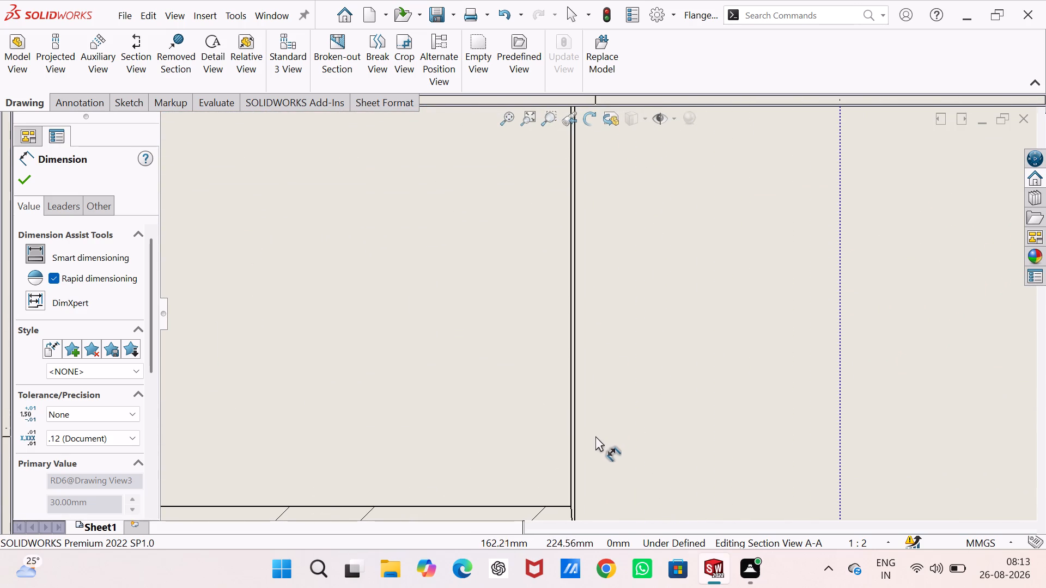
{"action": "middle_click_drag", "start_coordinate": [579, 442], "coordinate": [574, 288]}
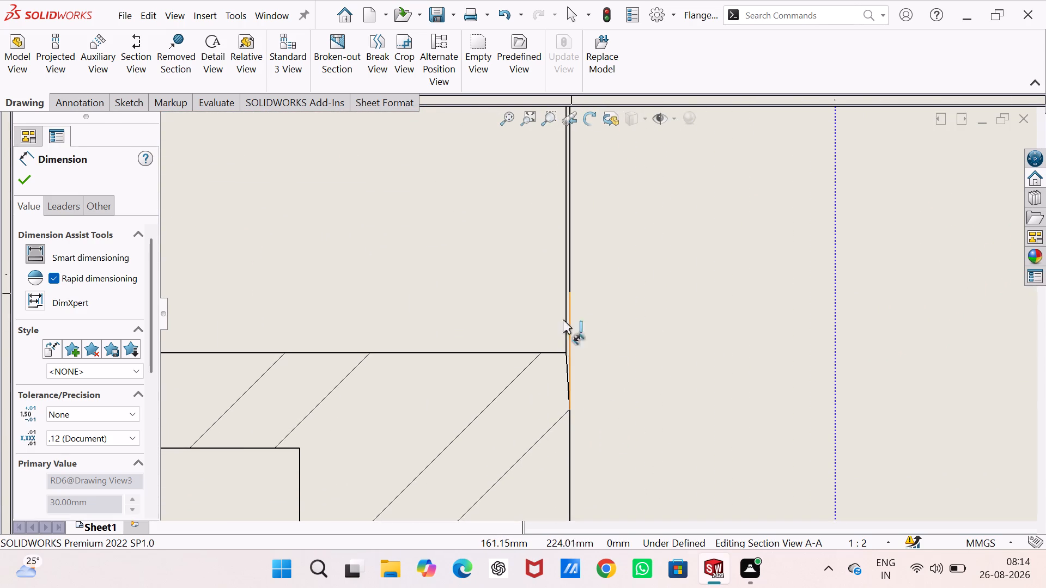
{"action": "left_click", "coordinate": [565, 351]}
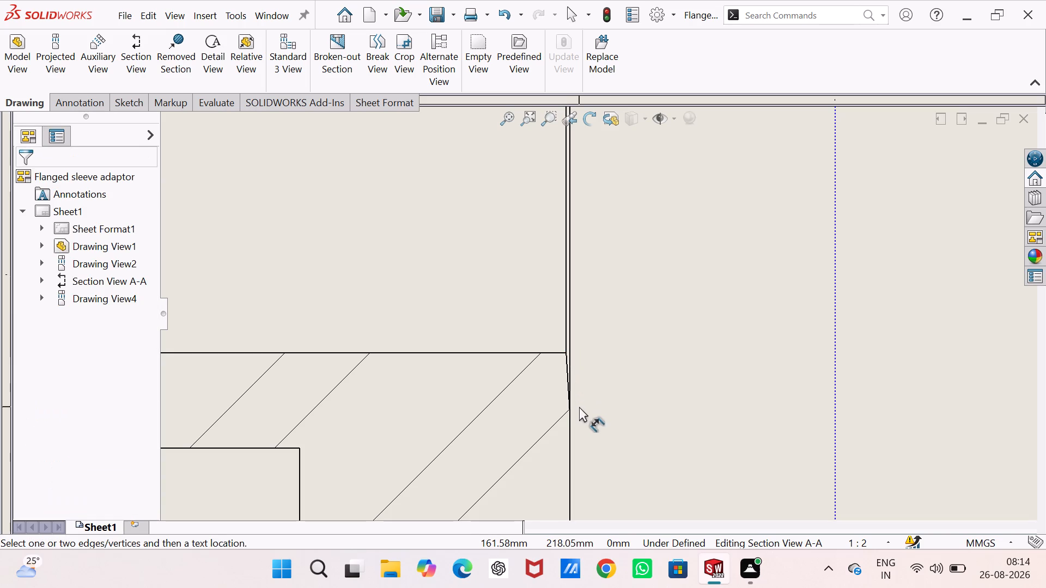
{"action": "left_click", "coordinate": [570, 408]}
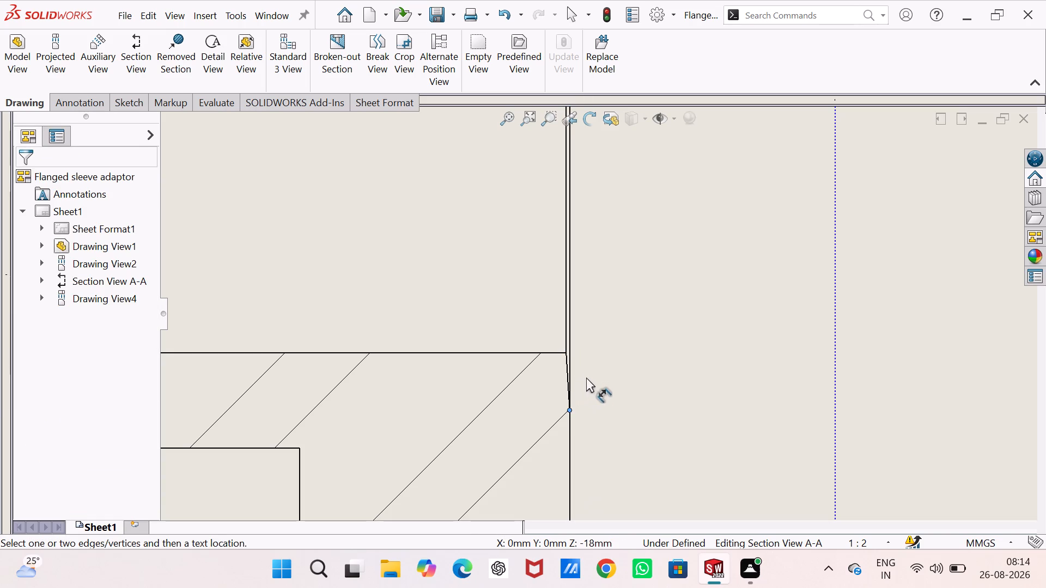
{"action": "left_click", "coordinate": [565, 353]}
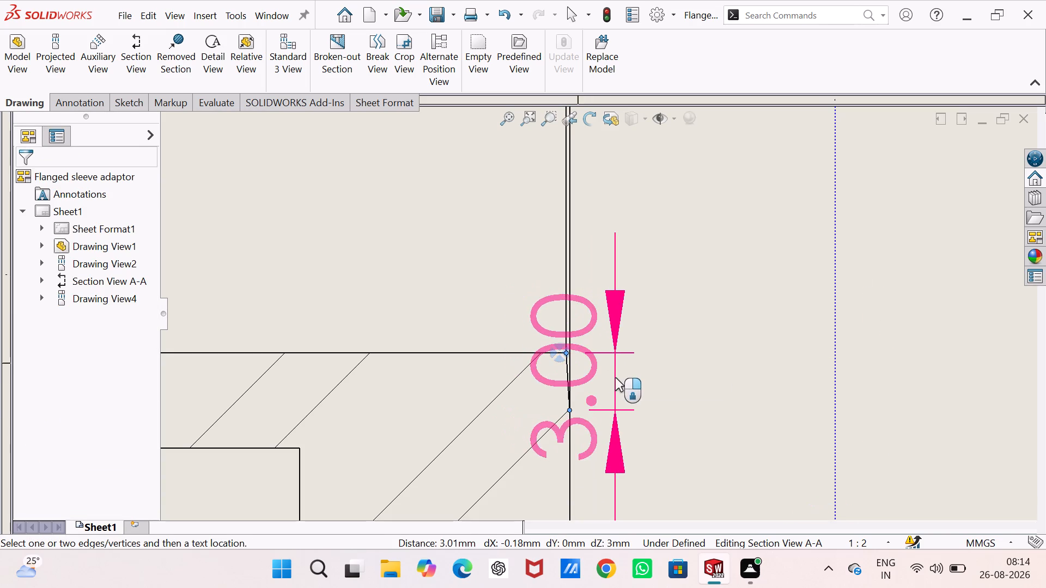
{"action": "left_click", "coordinate": [661, 377]}
Dimension the lower bolt hole's diameter on the neck side and the flange's outer diameter beyond the flange face in section view A-A.
{"action": "scroll", "coordinate": [655, 374], "scroll_direction": "down", "scroll_amount": 2}
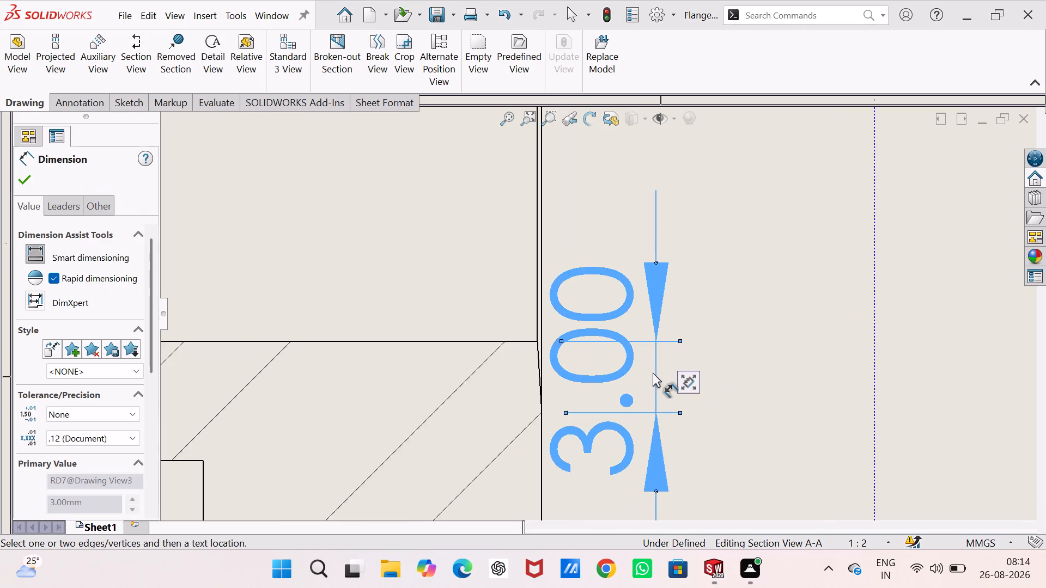
{"action": "scroll", "coordinate": [653, 372], "scroll_direction": "down", "scroll_amount": 3}
{"action": "scroll", "coordinate": [652, 371], "scroll_direction": "up", "scroll_amount": 12}
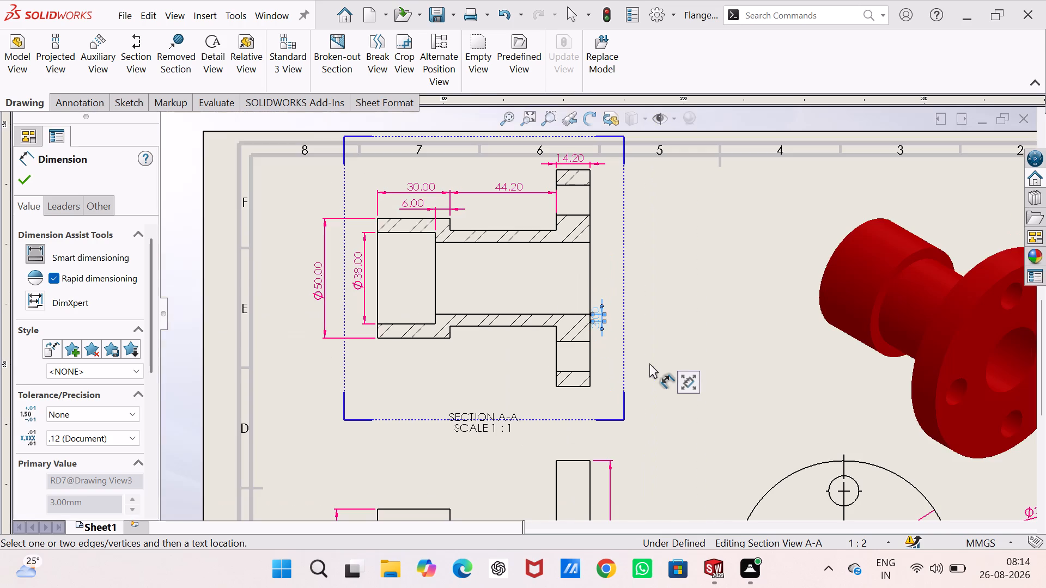
{"action": "scroll", "coordinate": [572, 385], "scroll_direction": "up", "scroll_amount": 3}
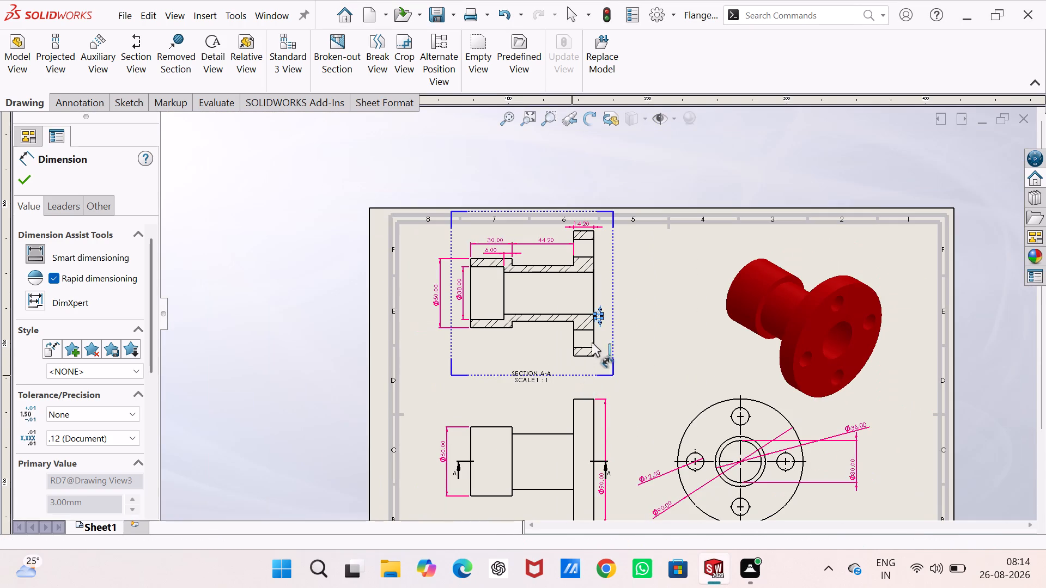
{"action": "scroll", "coordinate": [588, 347], "scroll_direction": "down", "scroll_amount": 5}
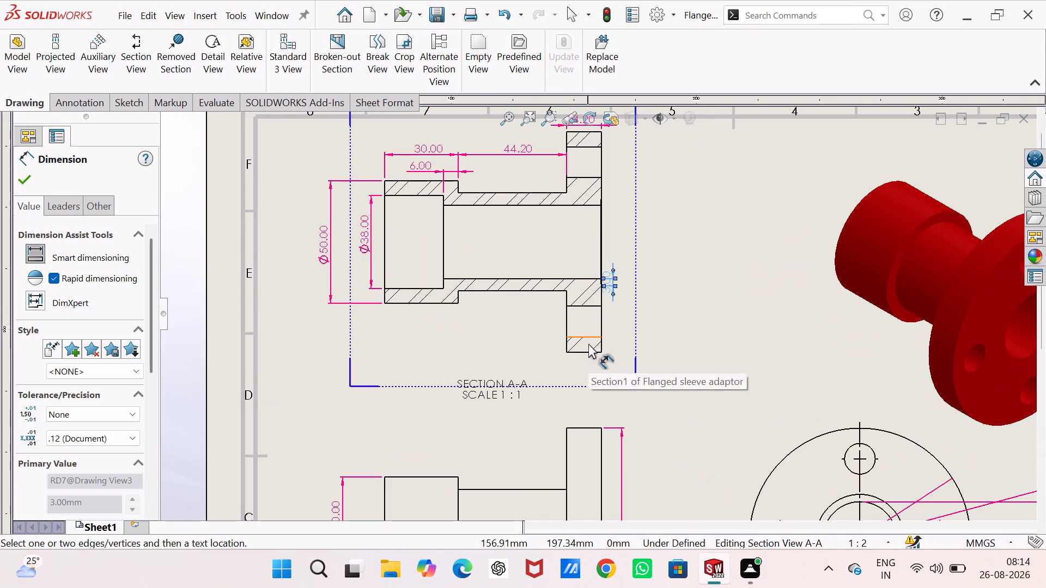
{"action": "left_click", "coordinate": [589, 339]}
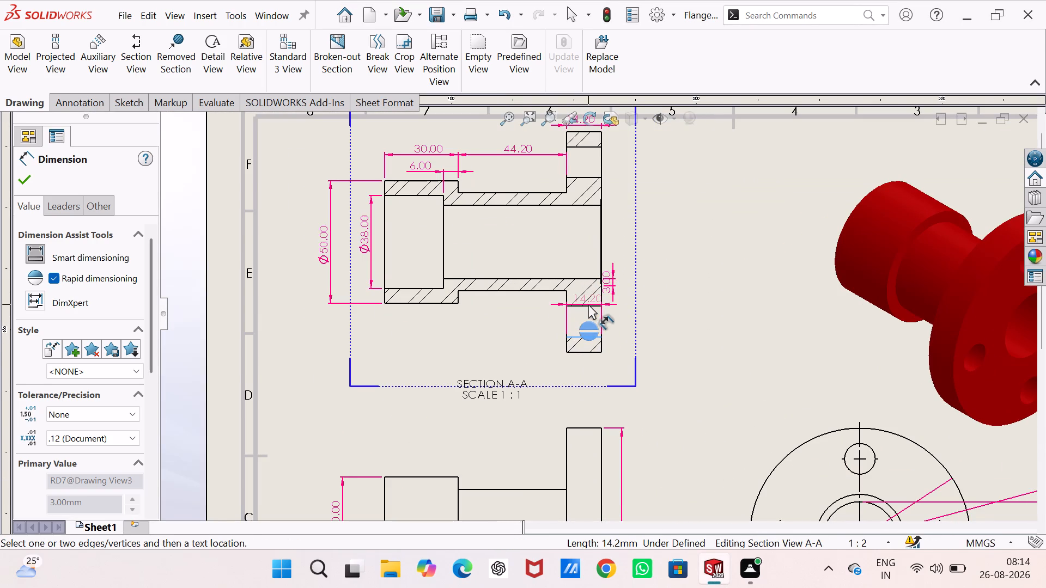
{"action": "left_click", "coordinate": [587, 307]}
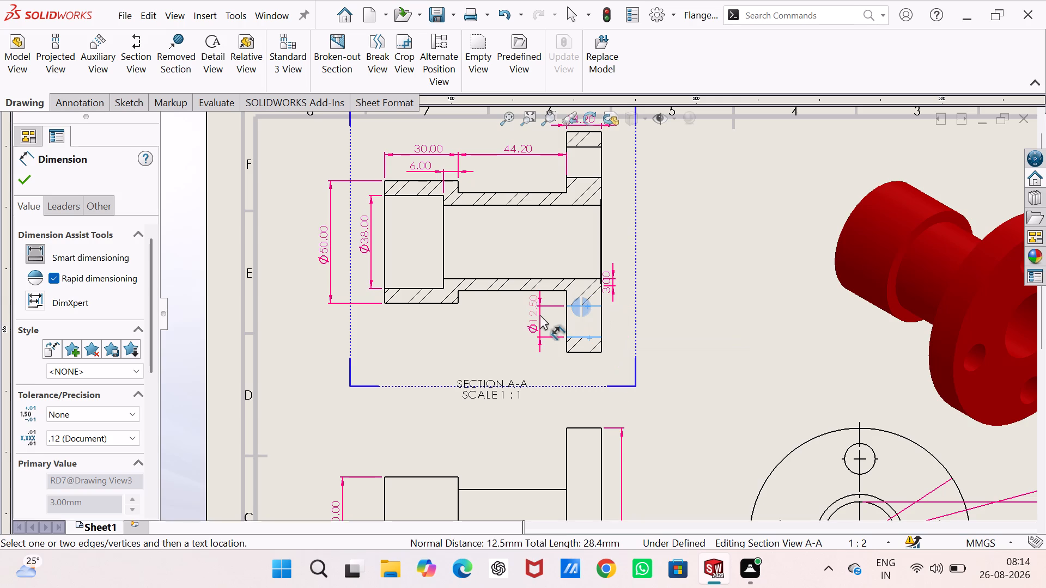
{"action": "left_click", "coordinate": [541, 320]}
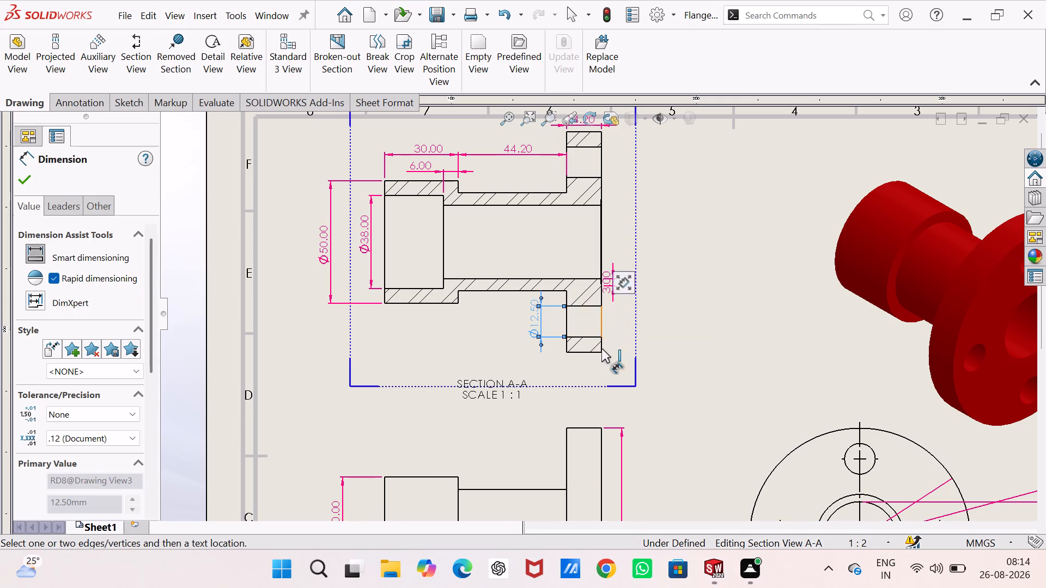
{"action": "left_click", "coordinate": [590, 351]}
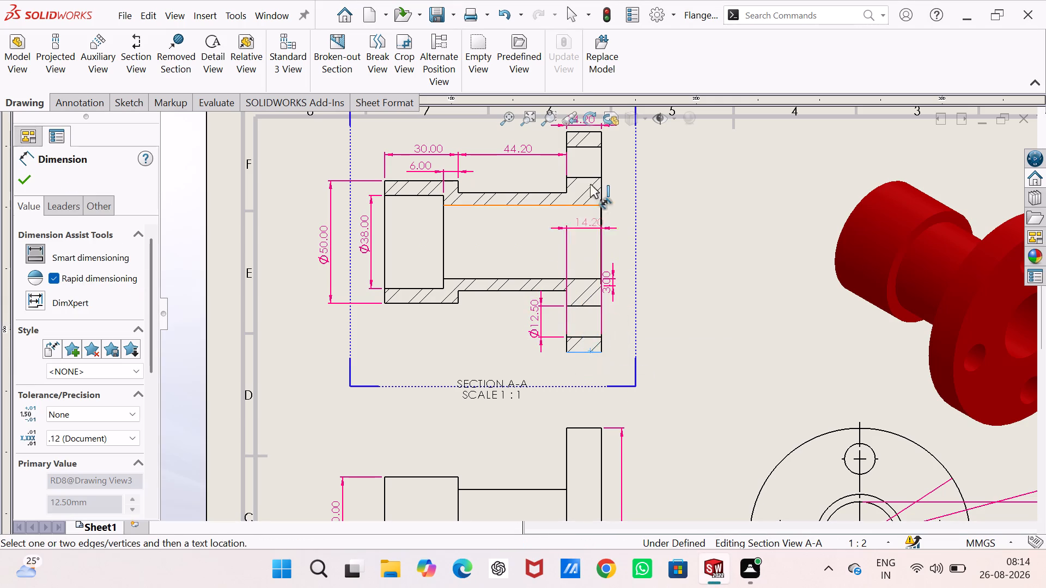
{"action": "left_click", "coordinate": [591, 133]}
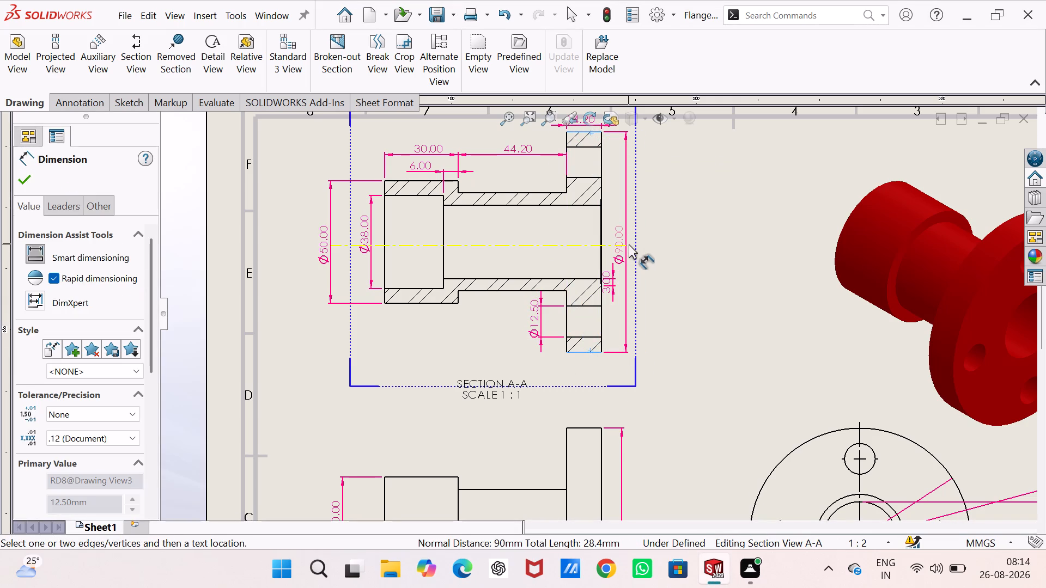
{"action": "left_click", "coordinate": [629, 244]}
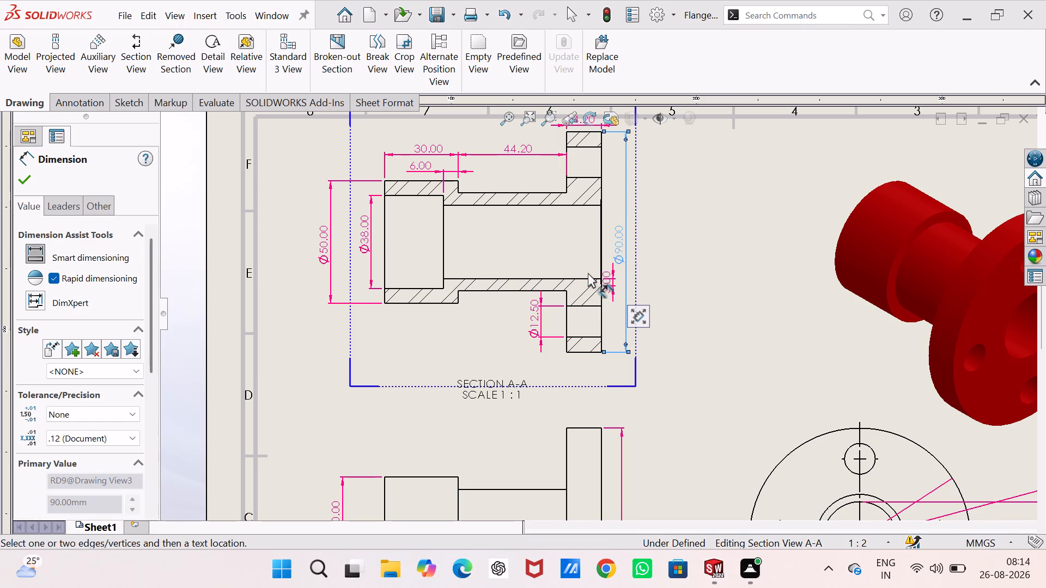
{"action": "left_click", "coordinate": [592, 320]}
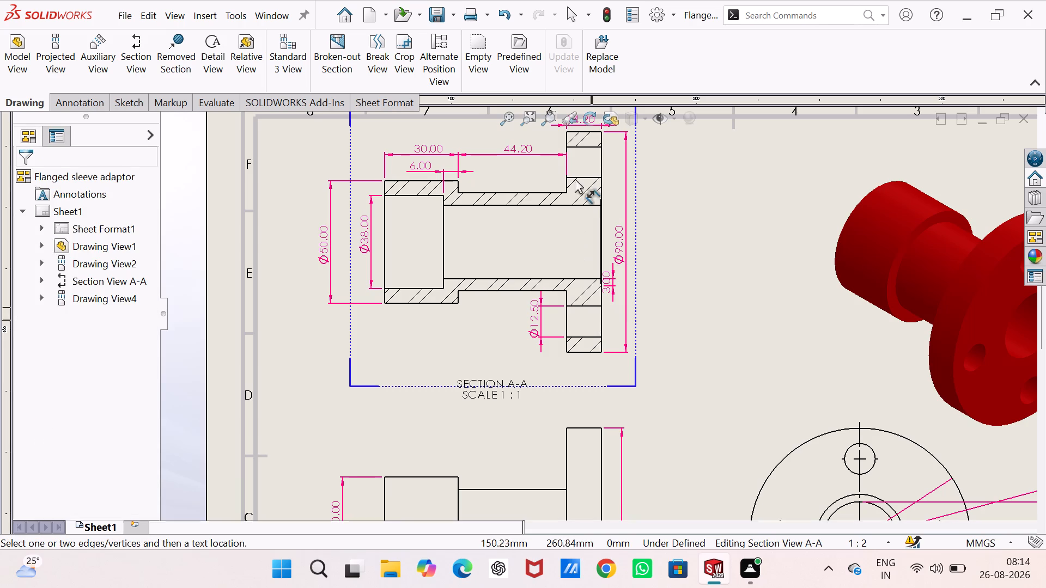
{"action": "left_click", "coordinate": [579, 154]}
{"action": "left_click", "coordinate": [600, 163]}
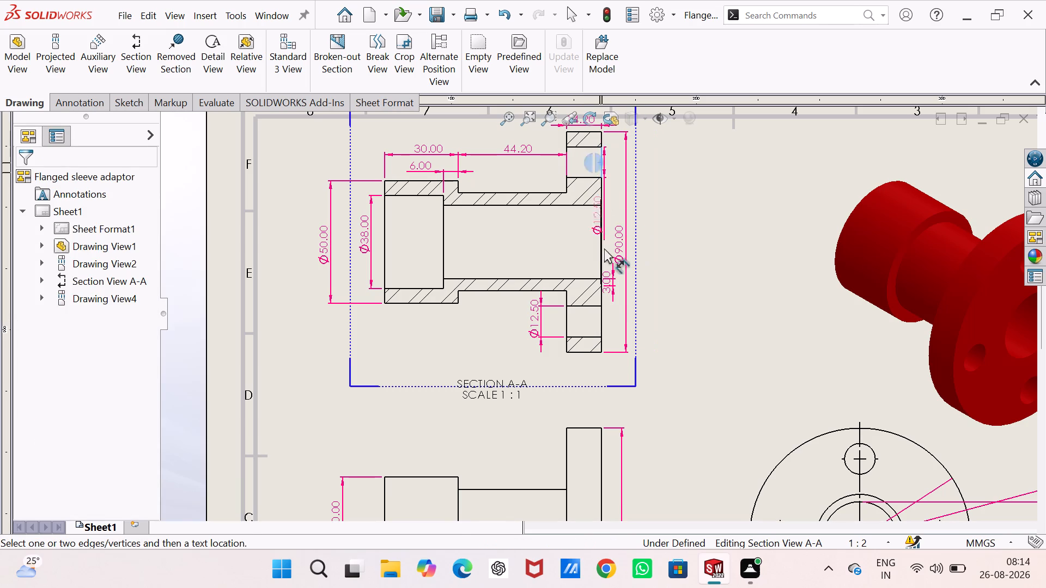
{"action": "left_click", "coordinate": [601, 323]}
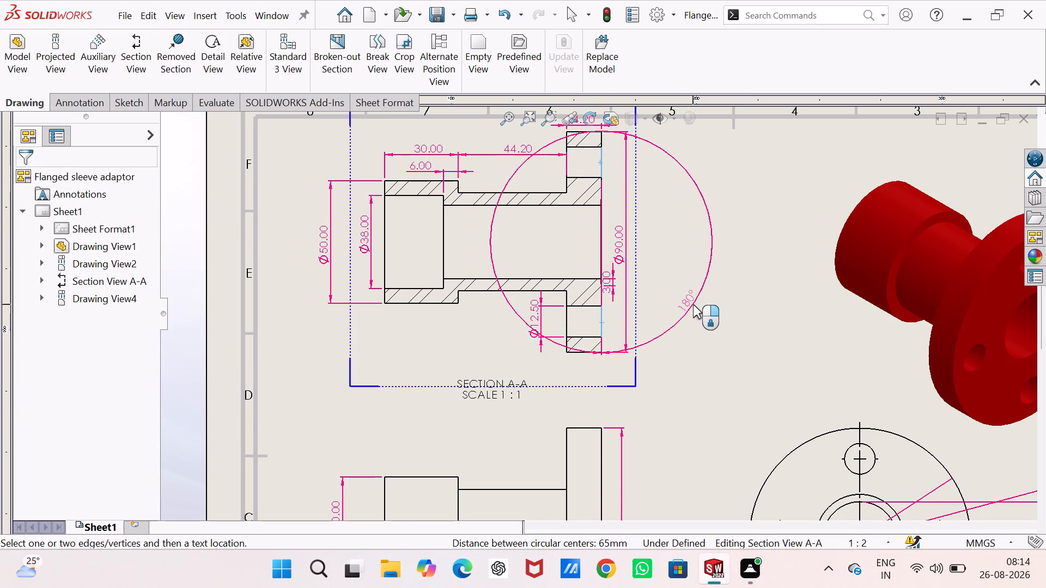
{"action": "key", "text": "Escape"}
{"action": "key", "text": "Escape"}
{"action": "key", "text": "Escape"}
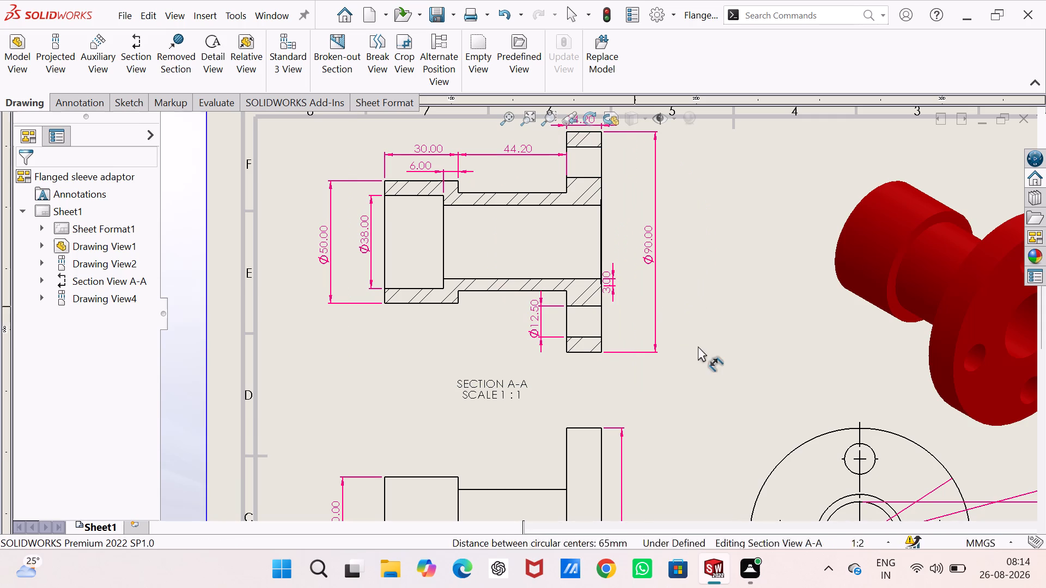
Dimension the through-bore diameter and the neck's outer diameter, placing both inside the bore of section view A-A.
{"action": "scroll", "coordinate": [567, 223], "scroll_direction": "down", "scroll_amount": 1}
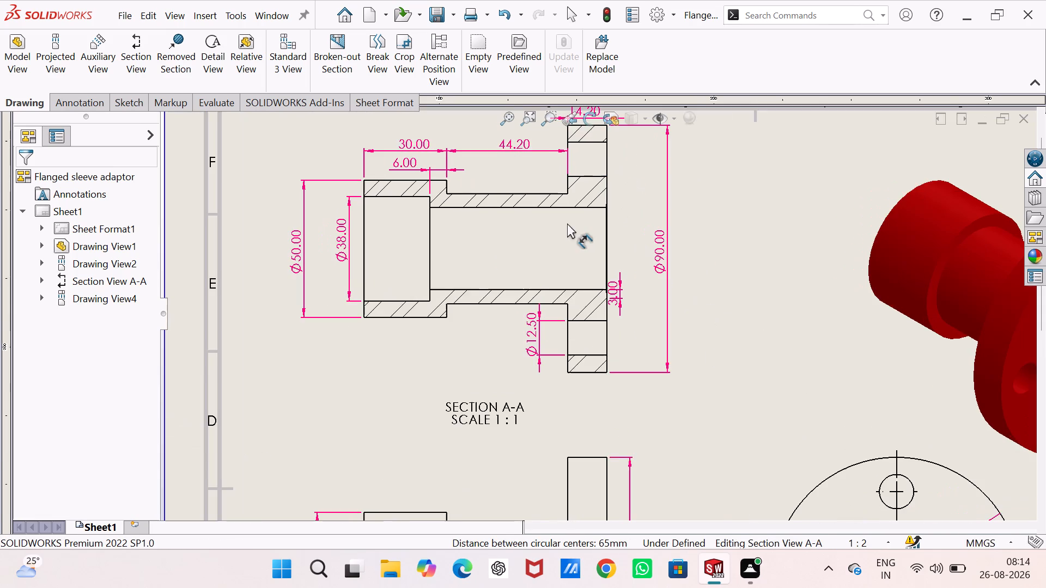
{"action": "scroll", "coordinate": [567, 223], "scroll_direction": "up", "scroll_amount": 2}
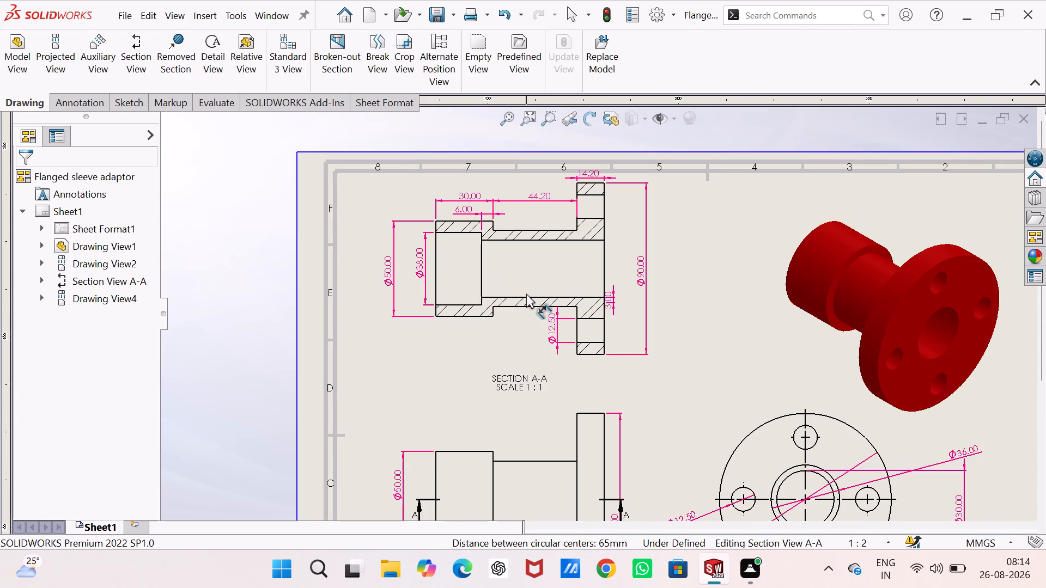
{"action": "left_click", "coordinate": [526, 297]}
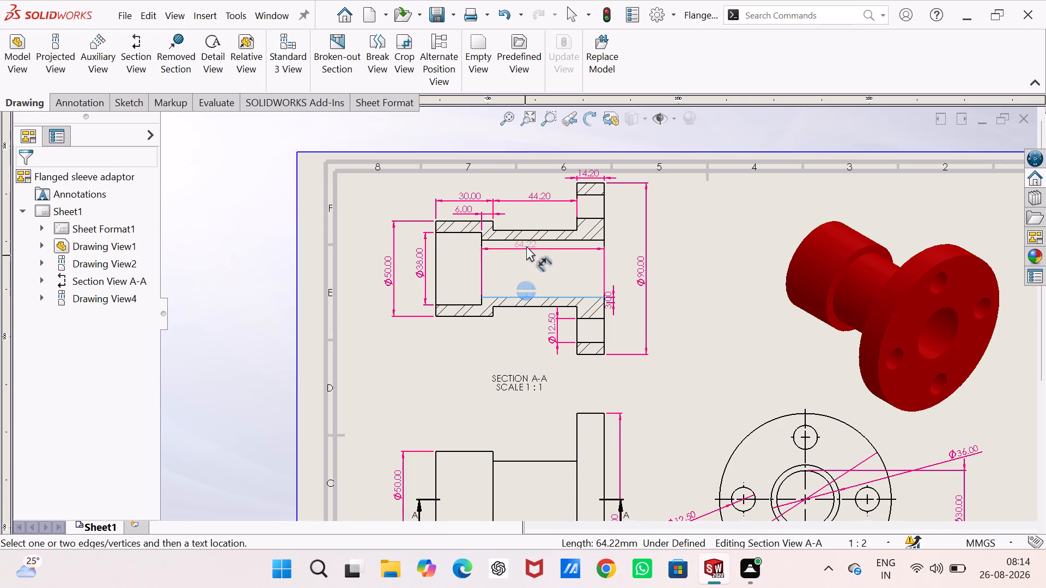
{"action": "left_click", "coordinate": [528, 240]}
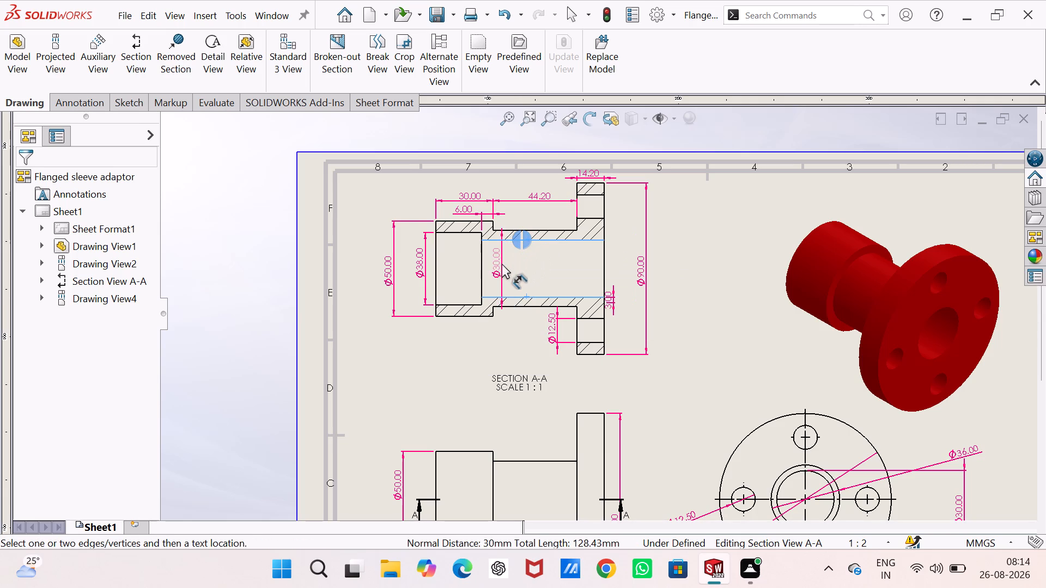
{"action": "left_click", "coordinate": [503, 264]}
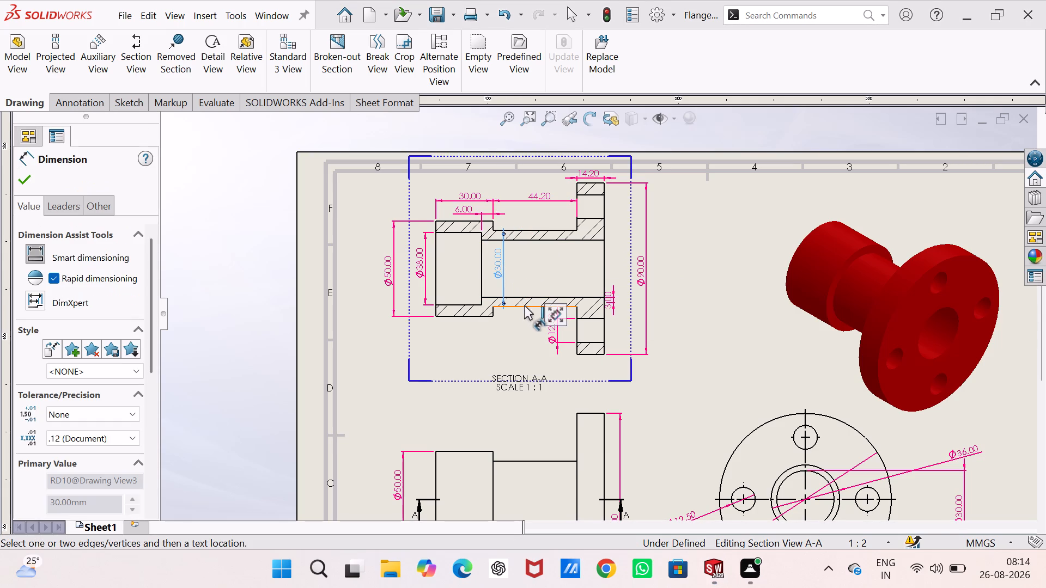
{"action": "left_click_drag", "start_coordinate": [524, 305], "coordinate": [530, 292]}
{"action": "left_click", "coordinate": [544, 229]}
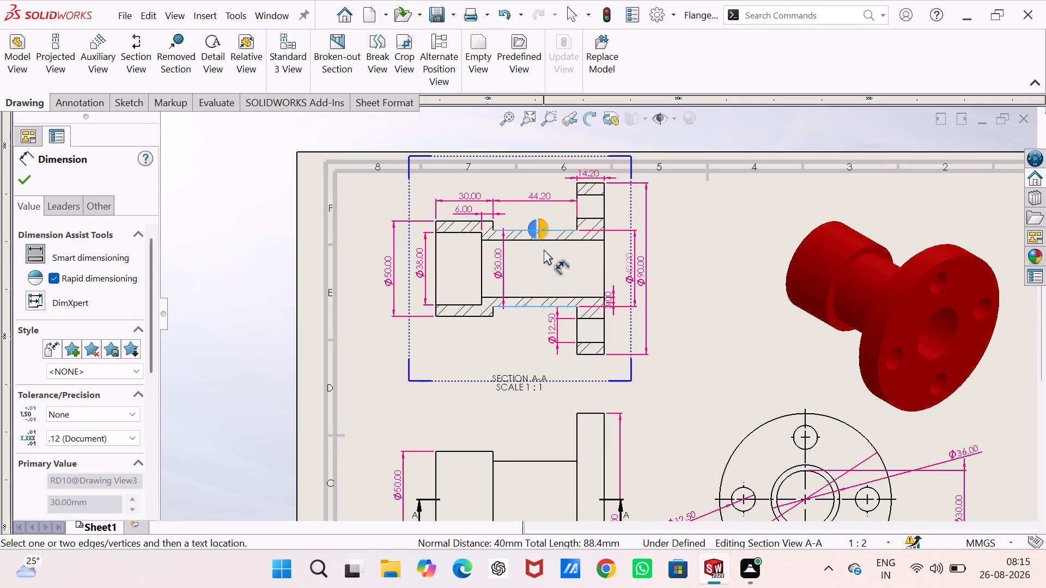
{"action": "left_click", "coordinate": [544, 267]}
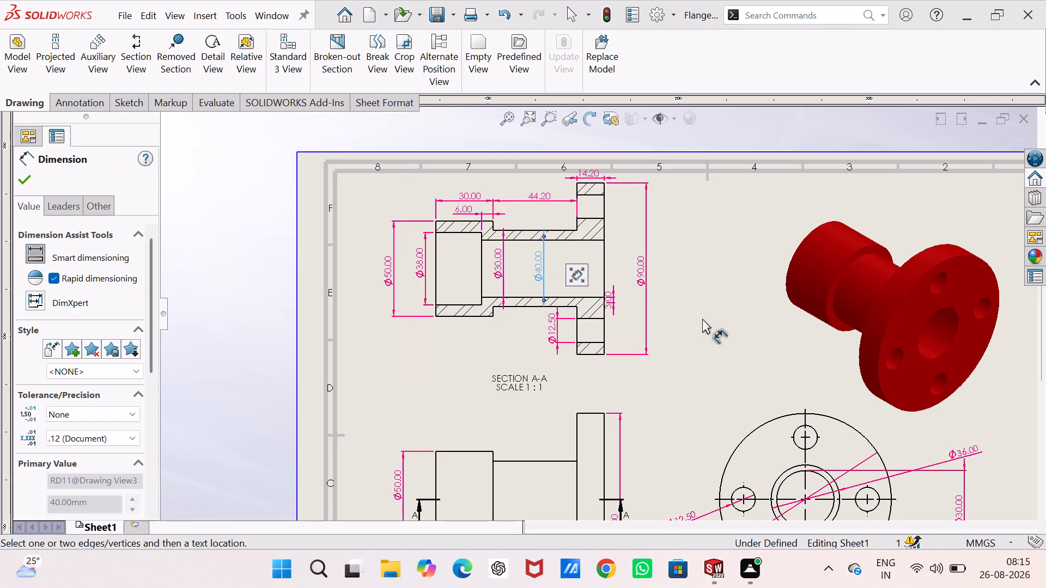
Dimension the neck's length below the front view, in line with the flange thickness dimension, and its outer diameter inside the neck outline.
{"action": "scroll", "coordinate": [717, 329], "scroll_direction": "down", "scroll_amount": 2}
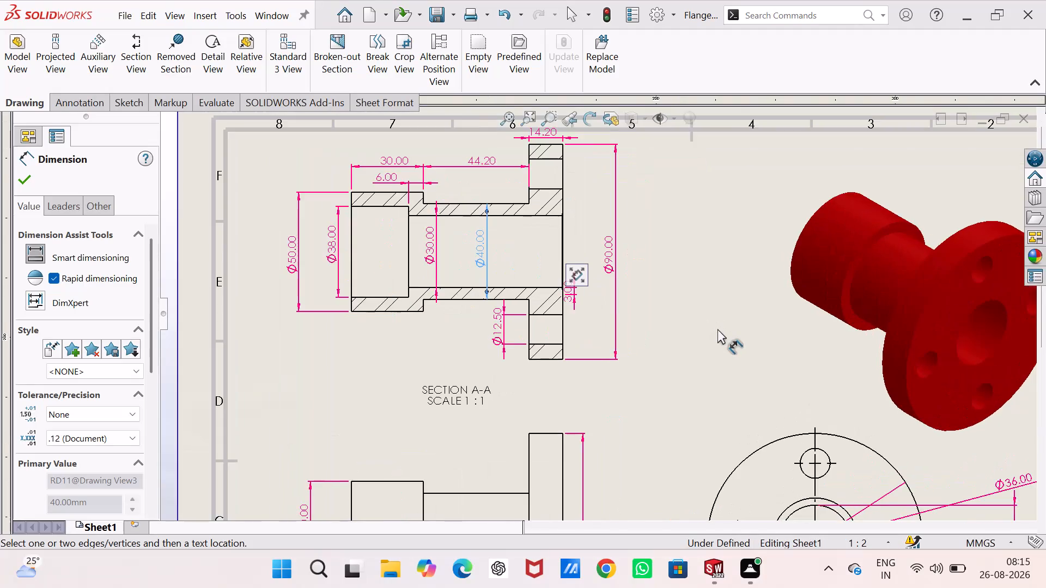
{"action": "scroll", "coordinate": [717, 329], "scroll_direction": "down", "scroll_amount": 1}
{"action": "scroll", "coordinate": [717, 329], "scroll_direction": "up", "scroll_amount": 7}
{"action": "scroll", "coordinate": [717, 385], "scroll_direction": "down", "scroll_amount": 3}
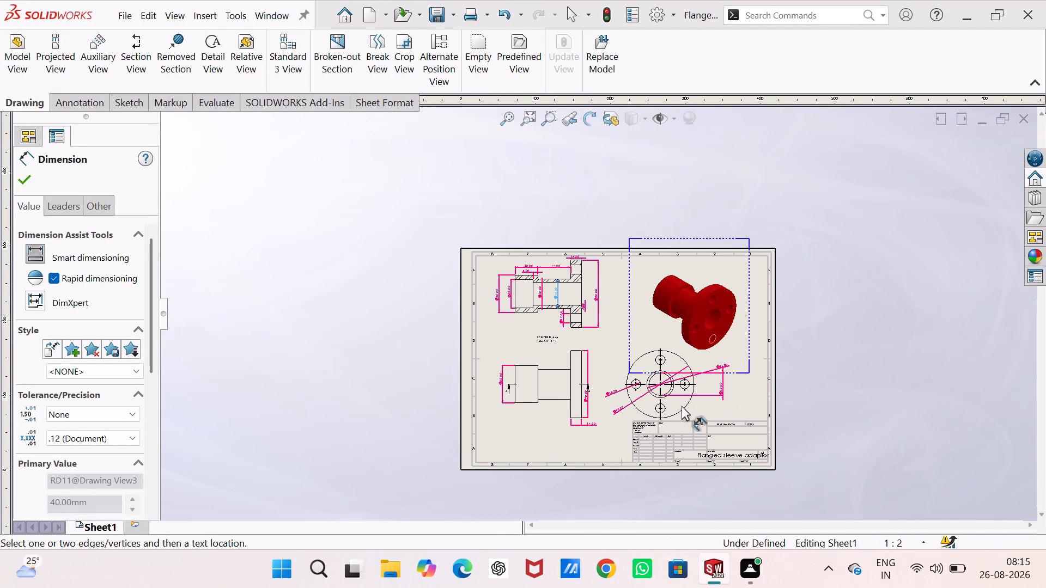
{"action": "scroll", "coordinate": [682, 406], "scroll_direction": "down", "scroll_amount": 4}
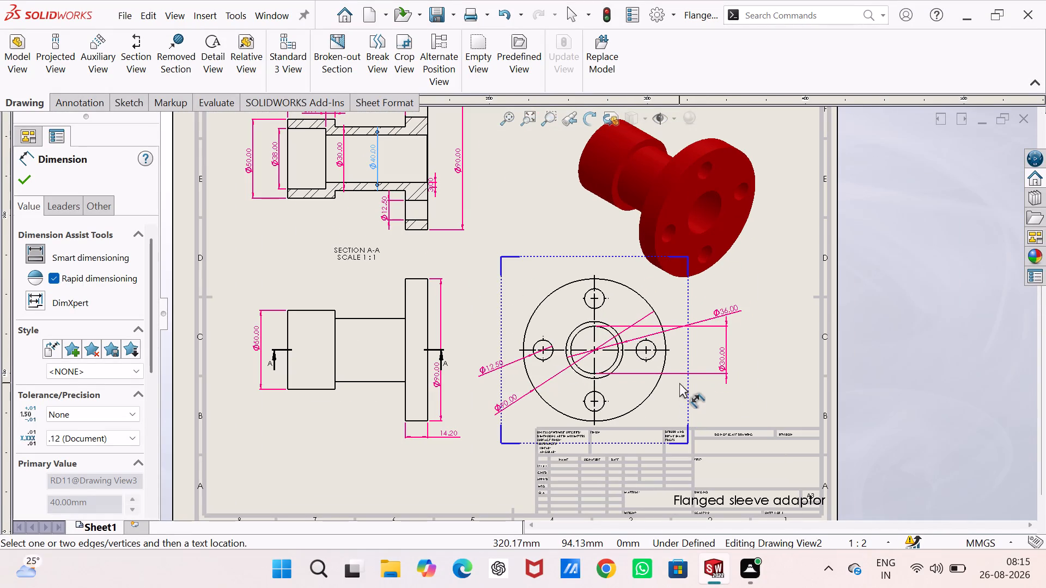
{"action": "left_click", "coordinate": [386, 381]}
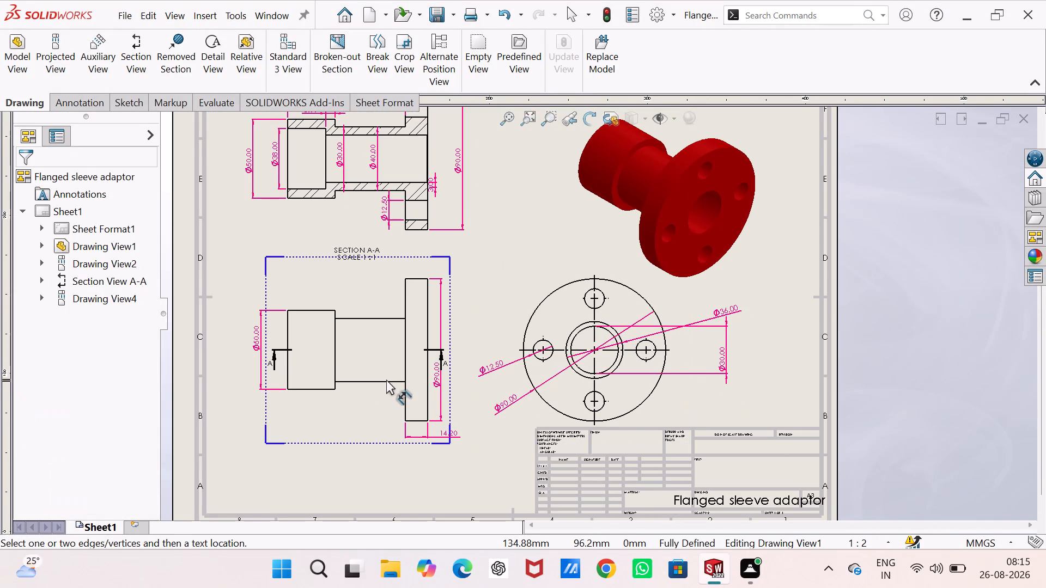
{"action": "left_click", "coordinate": [382, 382]}
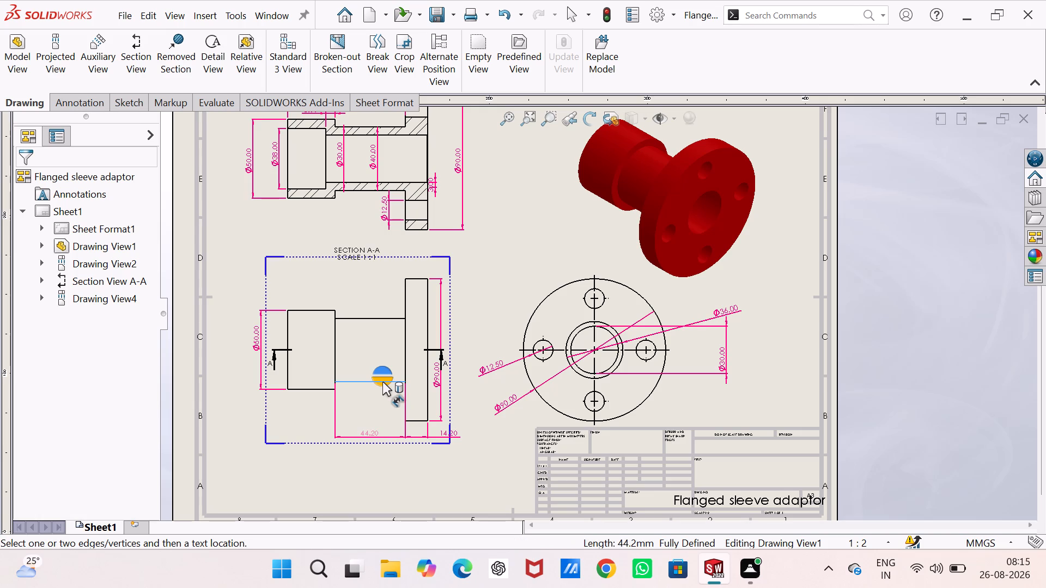
{"action": "left_click", "coordinate": [382, 382]}
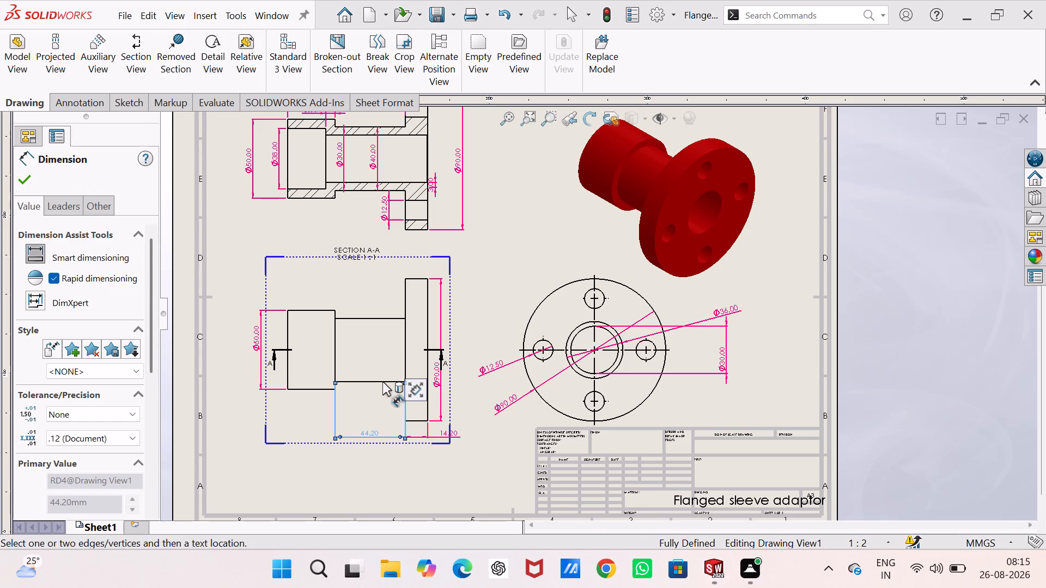
{"action": "left_click", "coordinate": [382, 382]}
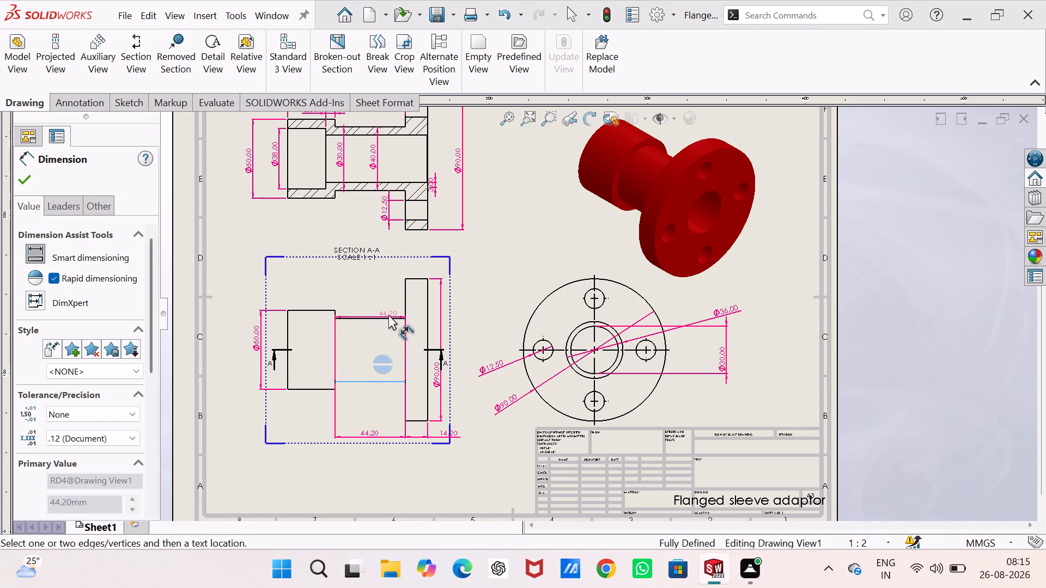
{"action": "left_click", "coordinate": [388, 318]}
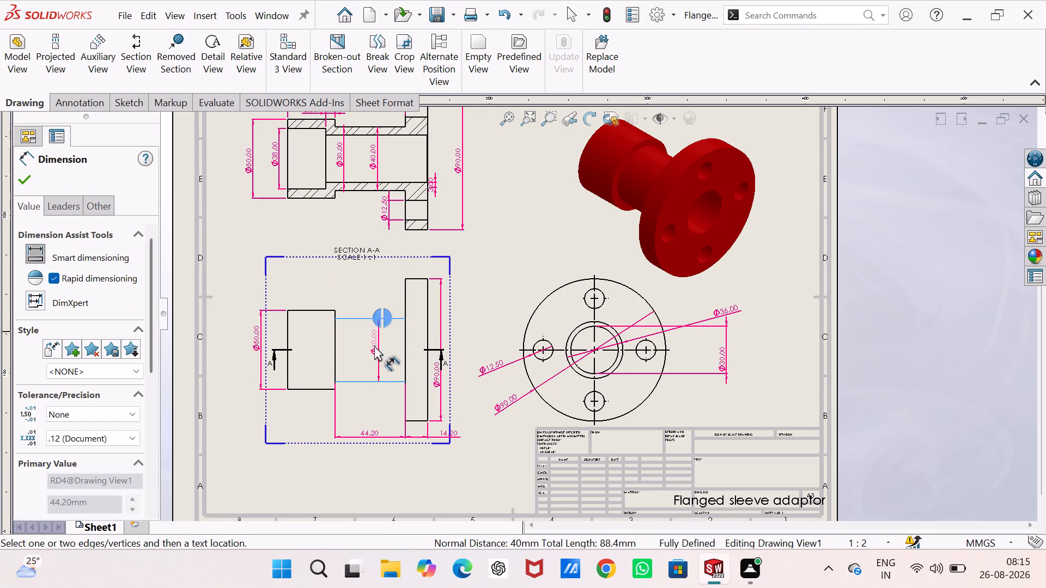
{"action": "left_click", "coordinate": [374, 346]}
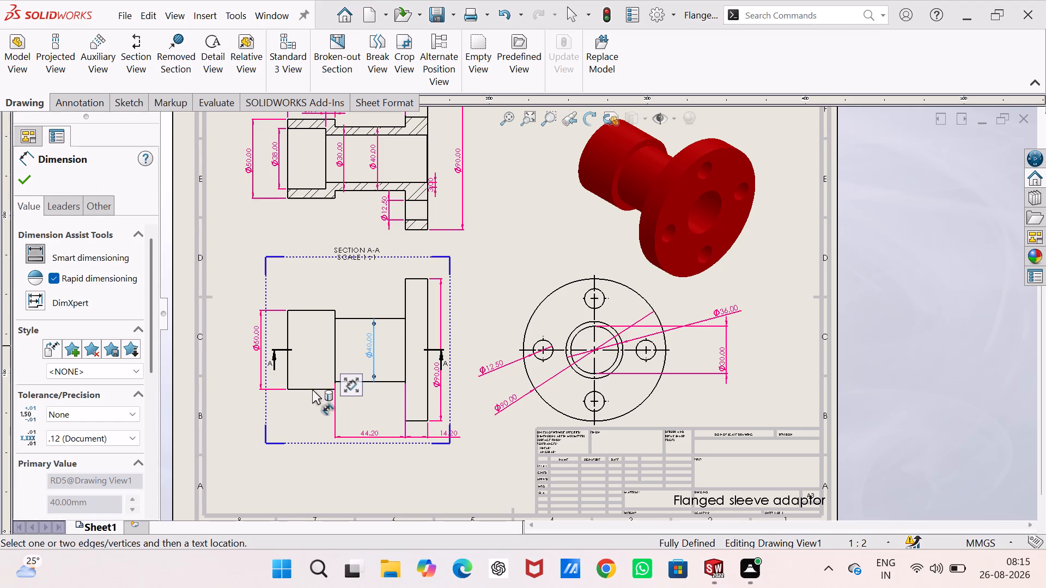
Dimension the collar's length below the front view, in line with the neck length dimension.
{"action": "left_click", "coordinate": [312, 390]}
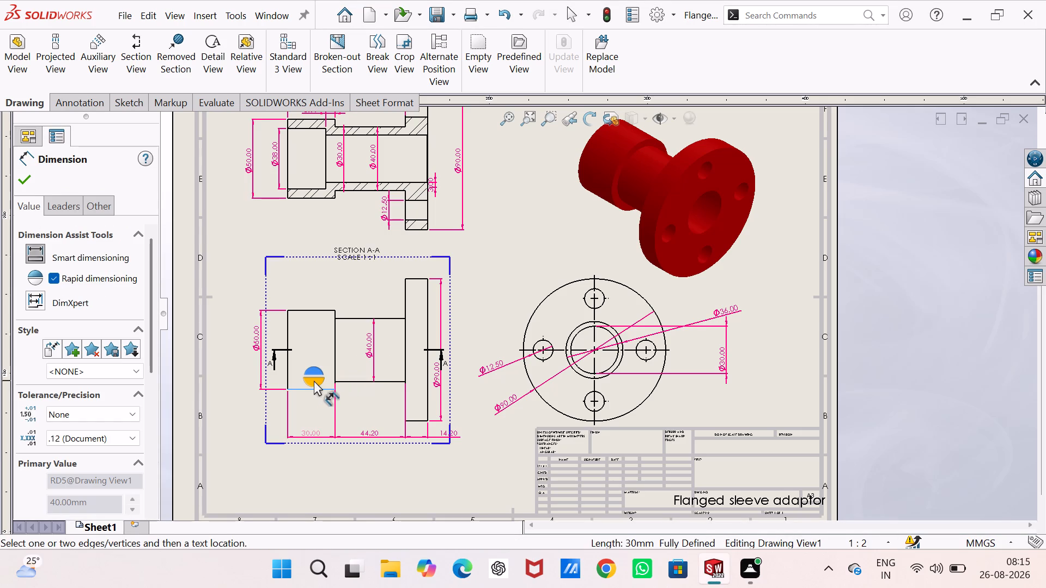
{"action": "left_click", "coordinate": [314, 381]}
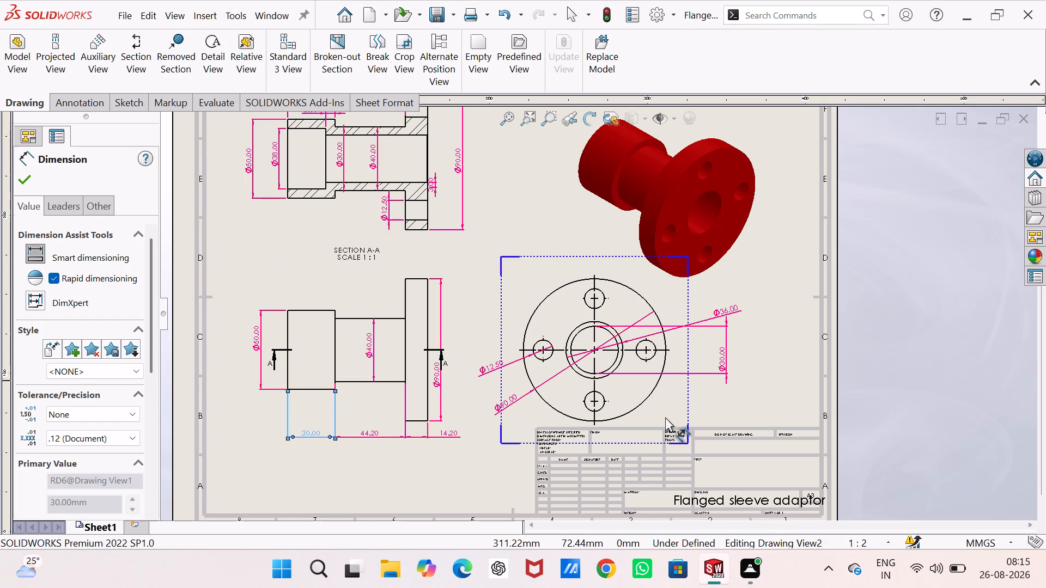
Check the dimensions on section view A-A, the front view and the end view, and finish dimensioning.
{"action": "scroll", "coordinate": [498, 384], "scroll_direction": "down", "scroll_amount": 1}
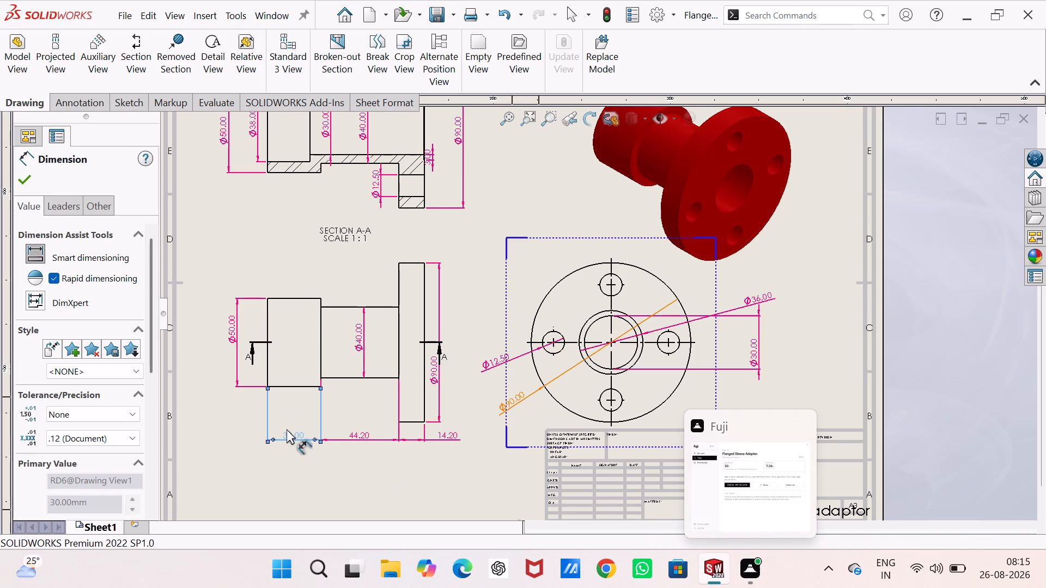
{"action": "scroll", "coordinate": [400, 371], "scroll_direction": "down", "scroll_amount": 1}
{"action": "scroll", "coordinate": [400, 371], "scroll_direction": "up", "scroll_amount": 7}
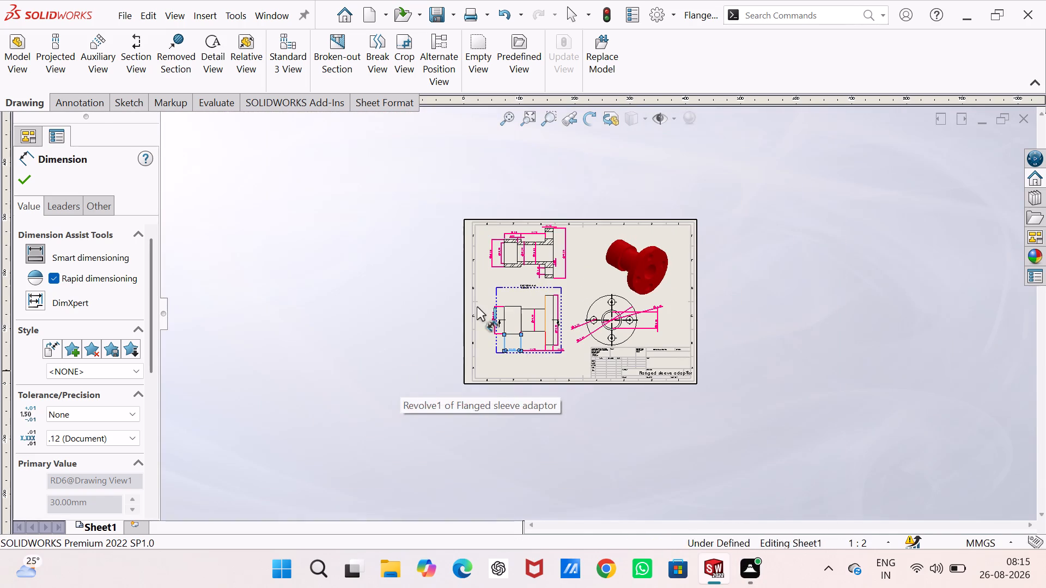
{"action": "scroll", "coordinate": [623, 277], "scroll_direction": "down", "scroll_amount": 8}
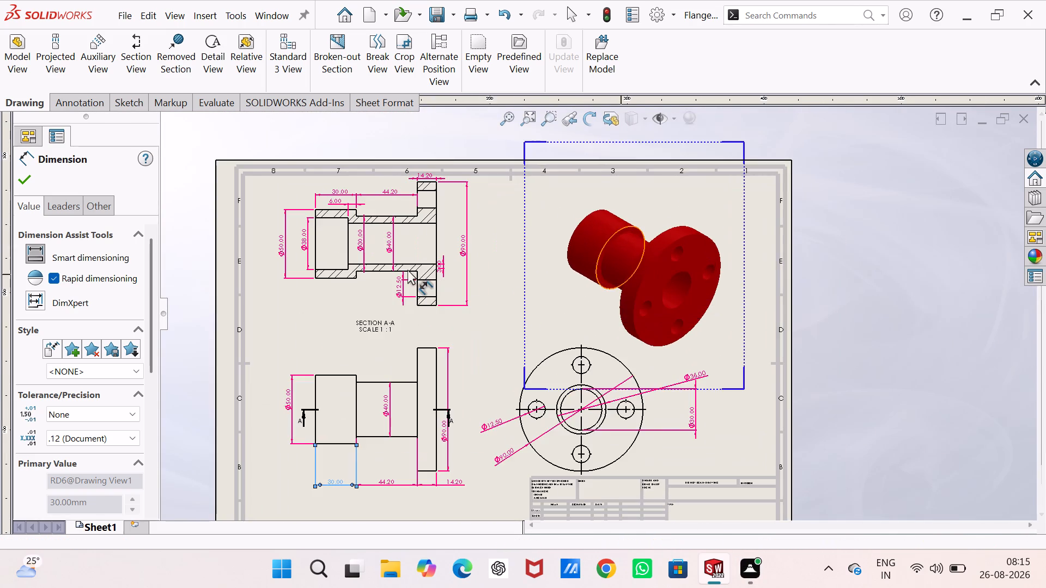
{"action": "scroll", "coordinate": [408, 269], "scroll_direction": "down", "scroll_amount": 7}
{"action": "scroll", "coordinate": [408, 269], "scroll_direction": "up", "scroll_amount": 4}
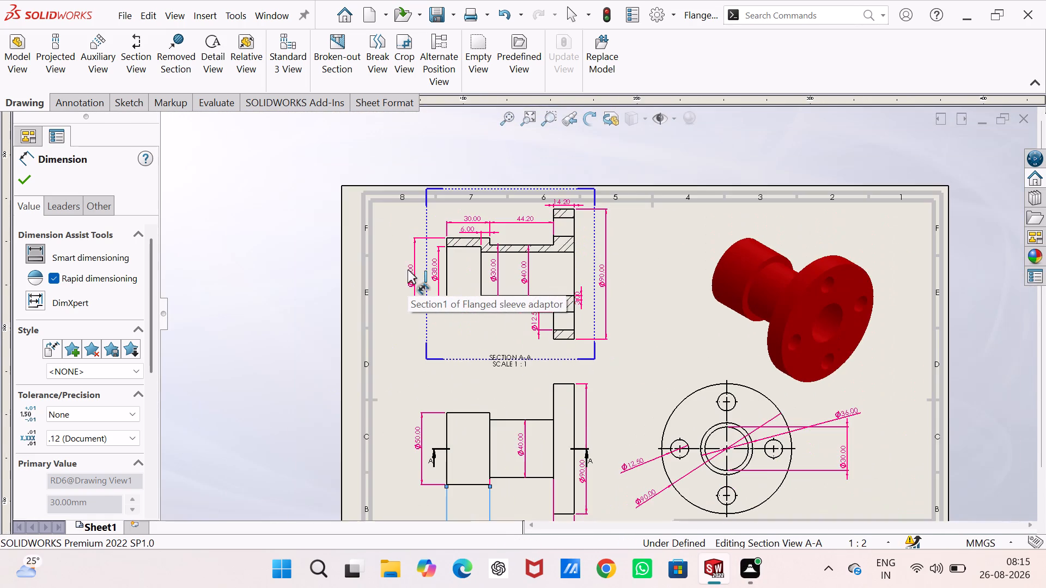
{"action": "scroll", "coordinate": [570, 287], "scroll_direction": "down", "scroll_amount": 4}
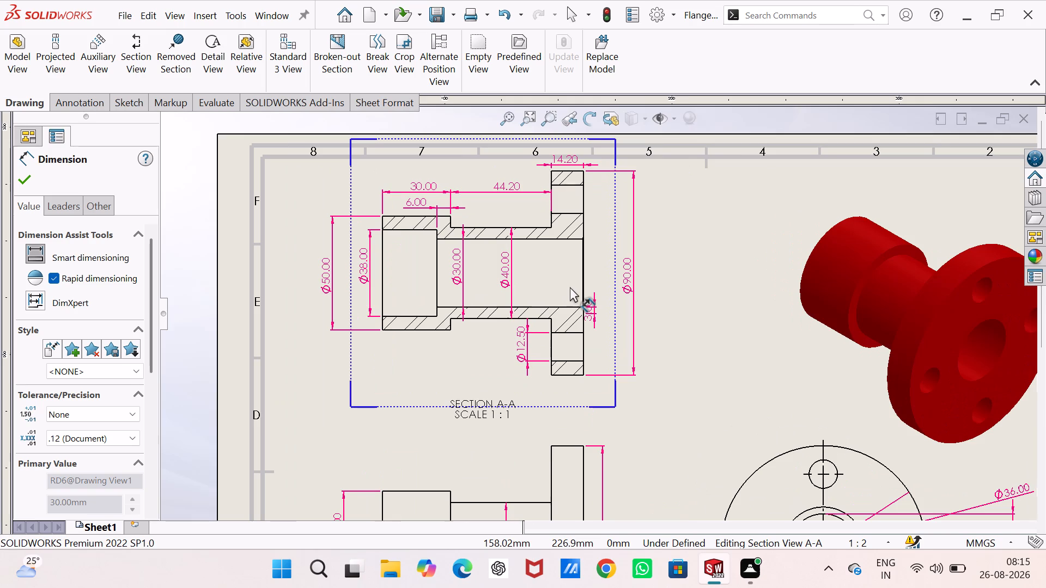
{"action": "scroll", "coordinate": [570, 287], "scroll_direction": "down", "scroll_amount": 5}
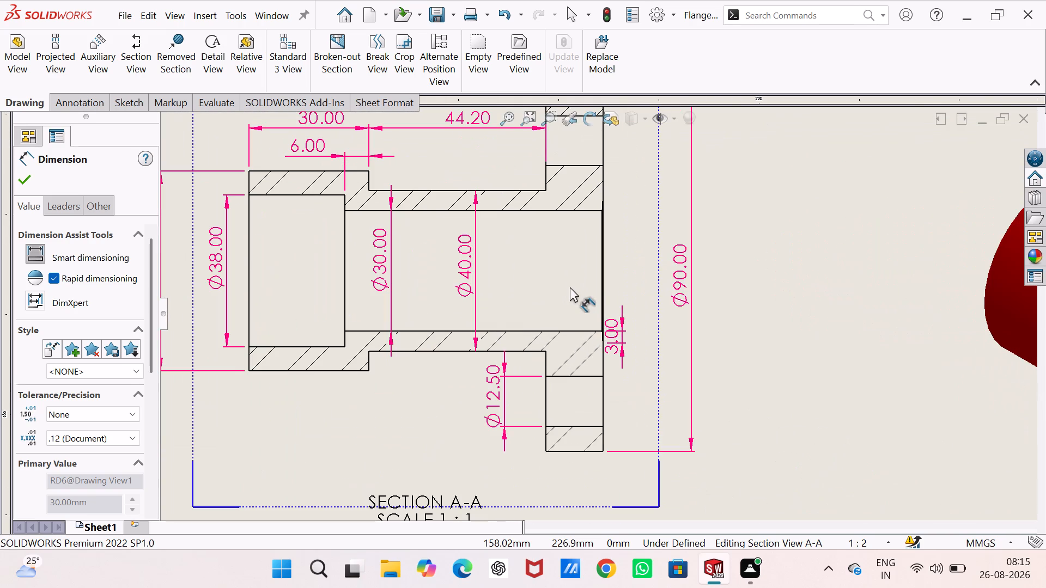
{"action": "scroll", "coordinate": [570, 287], "scroll_direction": "up", "scroll_amount": 9}
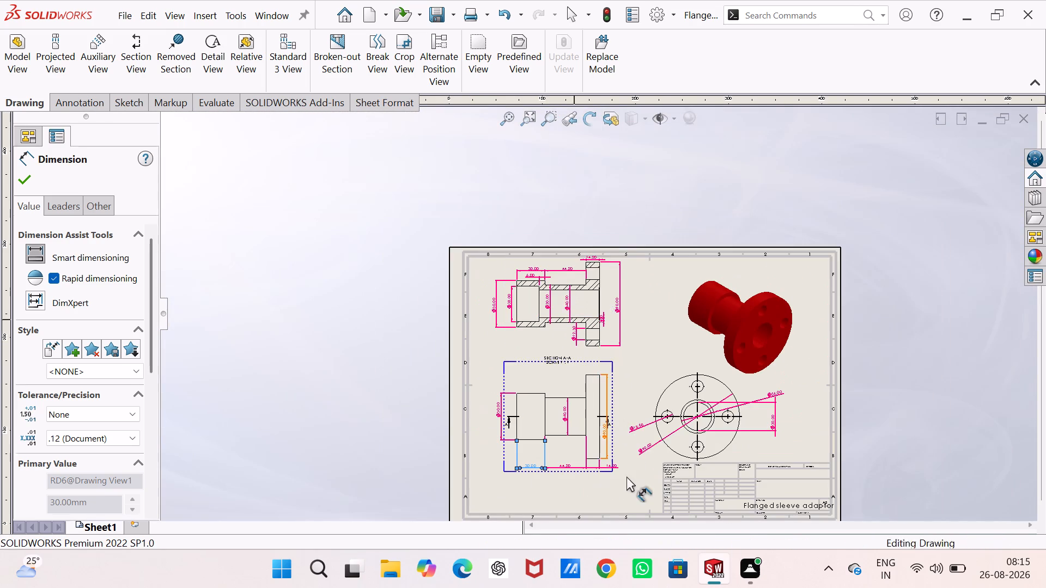
{"action": "scroll", "coordinate": [627, 471], "scroll_direction": "up", "scroll_amount": 2}
{"action": "scroll", "coordinate": [626, 462], "scroll_direction": "down", "scroll_amount": 4}
{"action": "scroll", "coordinate": [587, 304], "scroll_direction": "down", "scroll_amount": 3}
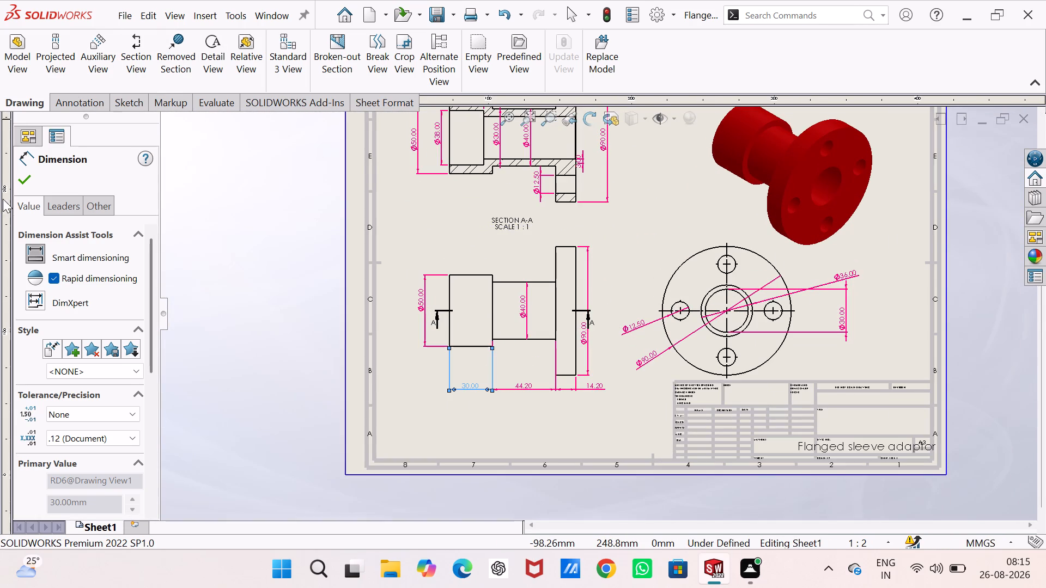
{"action": "left_click", "coordinate": [23, 181]}
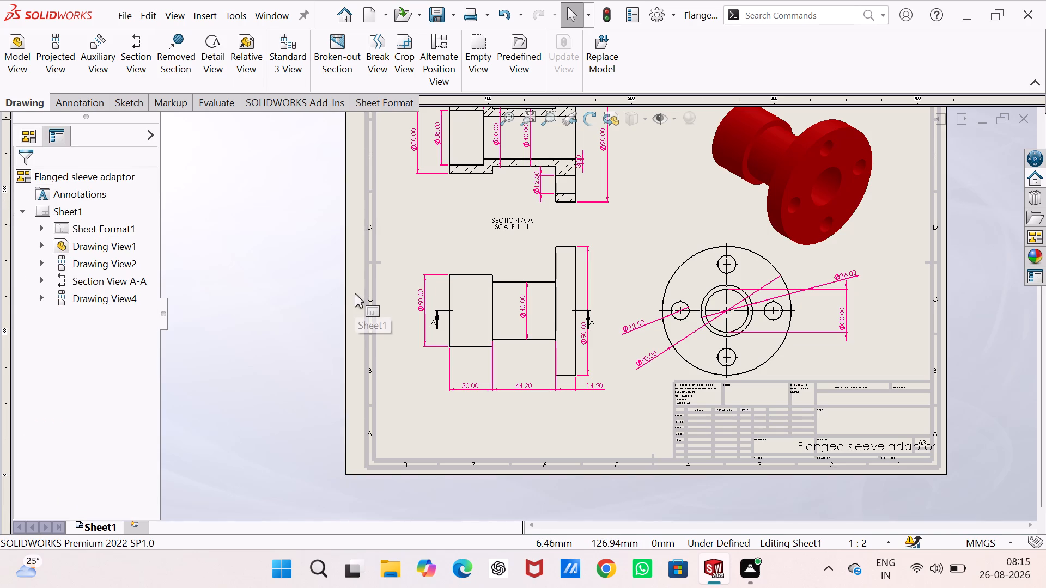
Save the drawing as a PDF named Flanged sleeve adaptor in the projects folder.
{"action": "key", "text": "ctrl+s"}
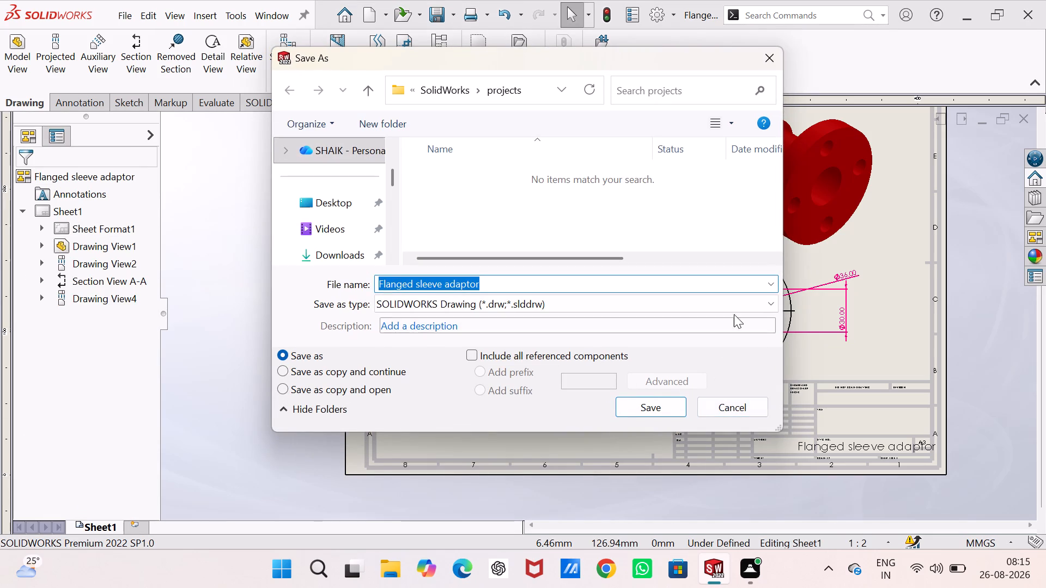
{"action": "left_click", "coordinate": [775, 296]}
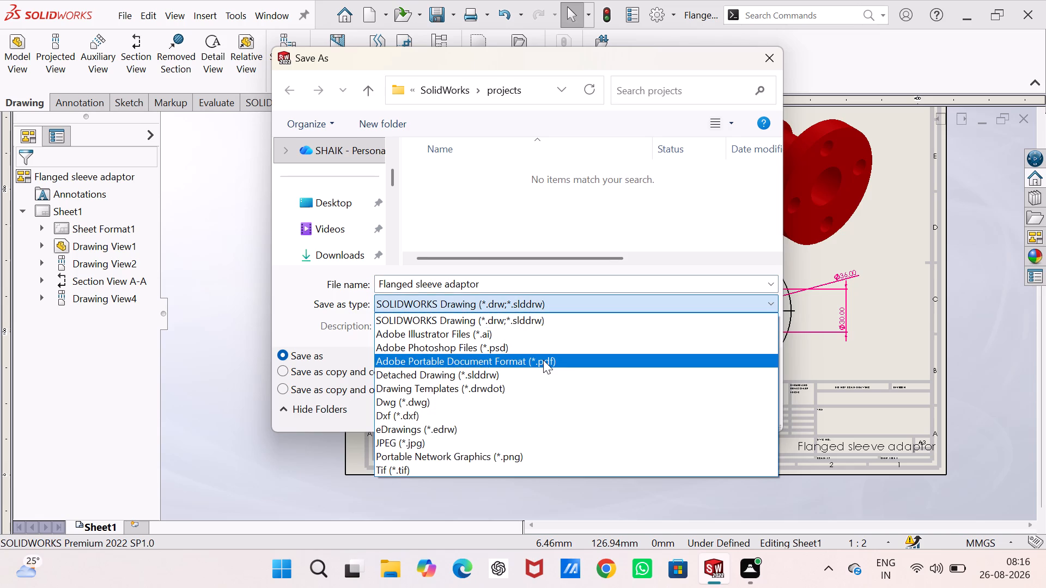
{"action": "left_click", "coordinate": [543, 360]}
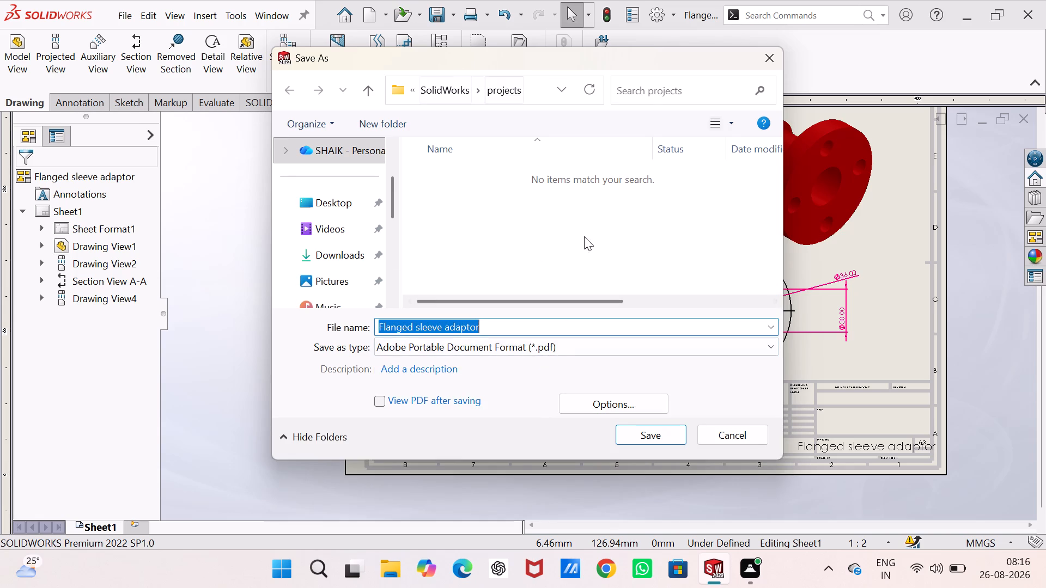
{"action": "left_click", "coordinate": [634, 430]}
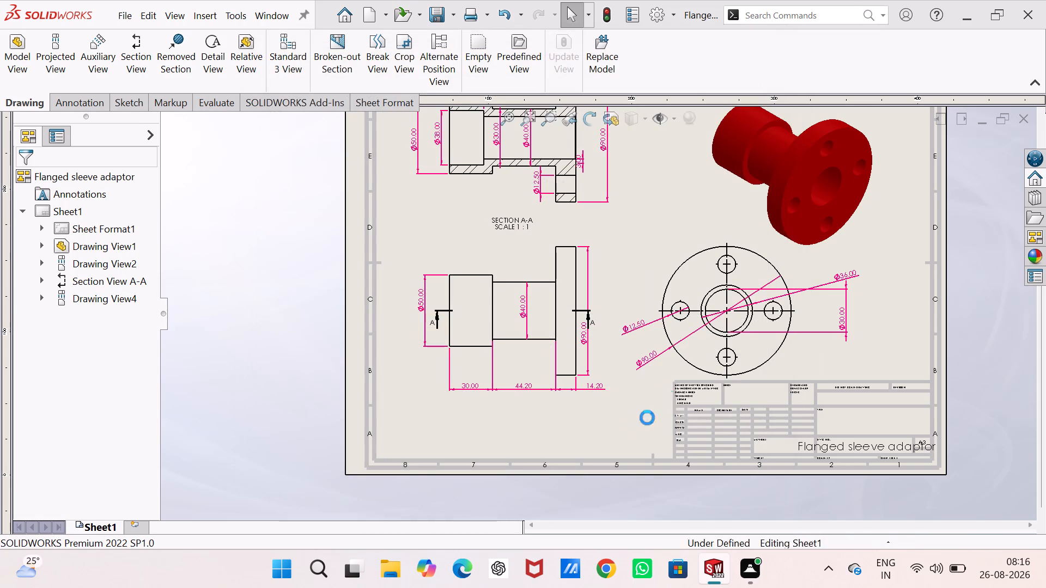
Review the whole drawing sheet, checking the views, their dimensions and the title block.
{"action": "scroll", "coordinate": [686, 292], "scroll_direction": "up", "scroll_amount": 3}
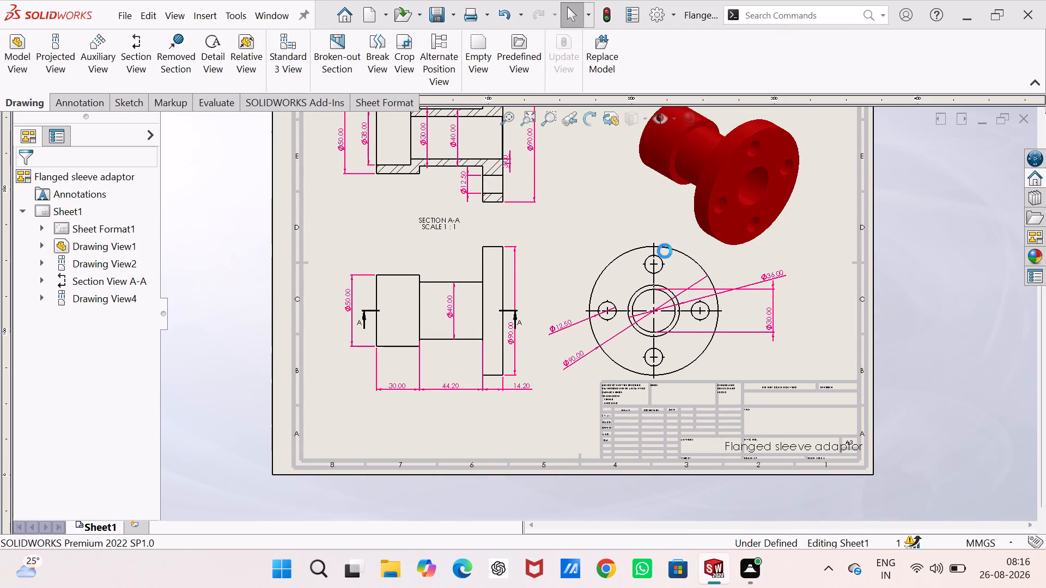
{"action": "scroll", "coordinate": [650, 304], "scroll_direction": "down", "scroll_amount": 2}
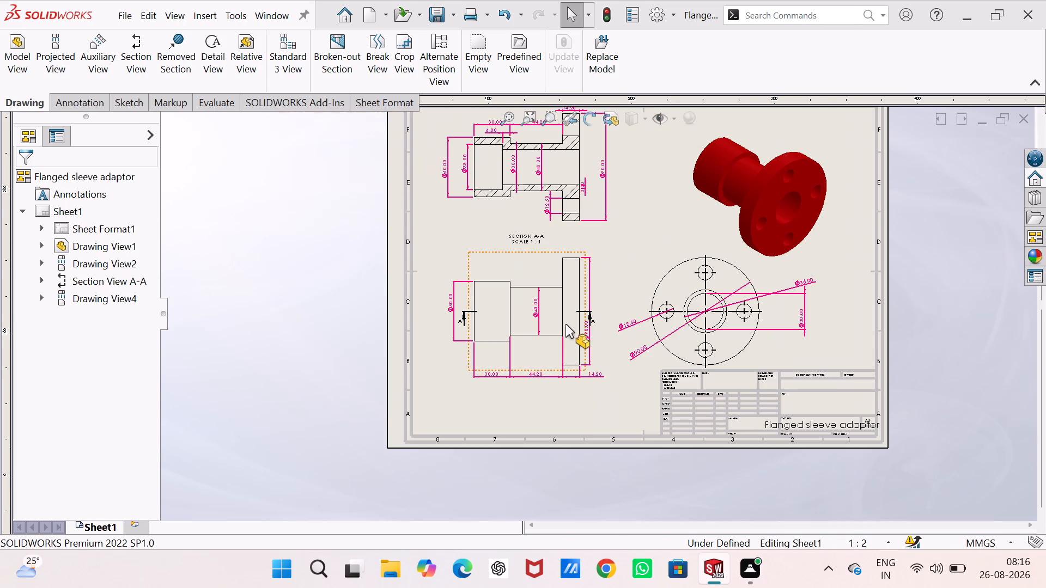
{"action": "scroll", "coordinate": [703, 291], "scroll_direction": "up", "scroll_amount": 2}
{"action": "scroll", "coordinate": [706, 278], "scroll_direction": "down", "scroll_amount": 2}
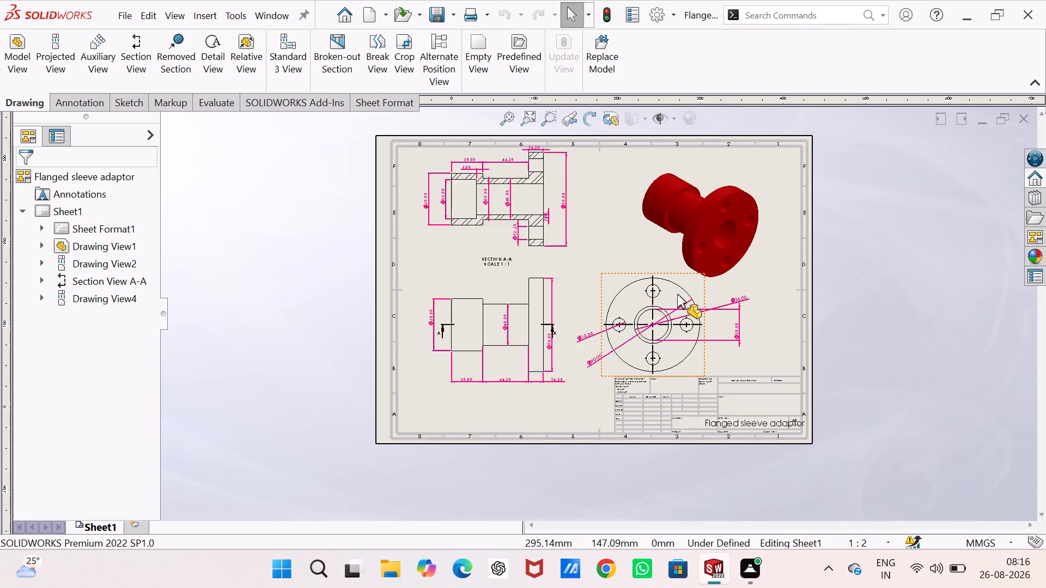
{"action": "scroll", "coordinate": [677, 294], "scroll_direction": "up", "scroll_amount": 4}
{"action": "scroll", "coordinate": [675, 296], "scroll_direction": "down", "scroll_amount": 8}
{"action": "scroll", "coordinate": [555, 334], "scroll_direction": "down", "scroll_amount": 1}
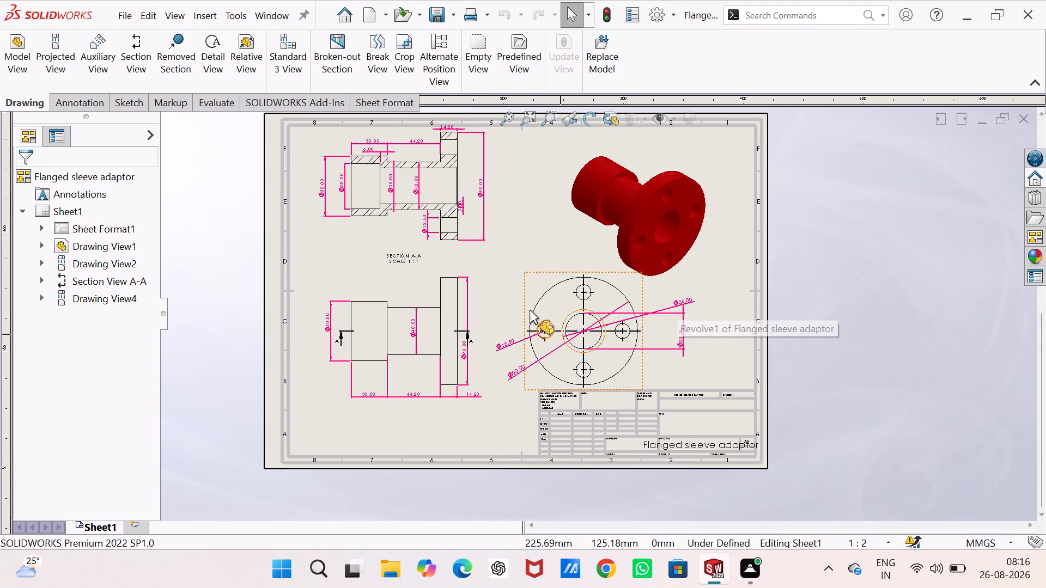
{"action": "scroll", "coordinate": [527, 308], "scroll_direction": "down", "scroll_amount": 4}
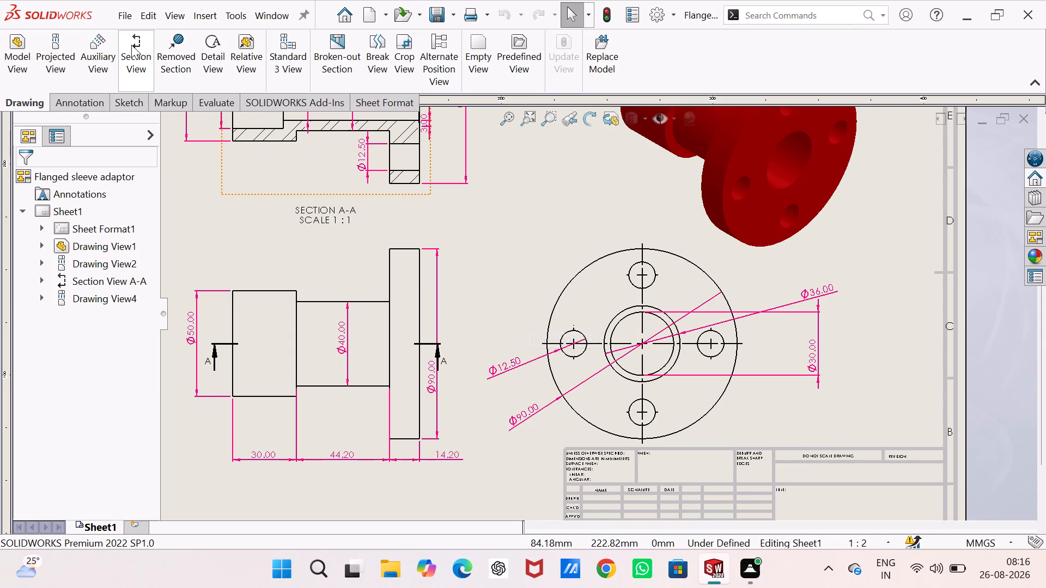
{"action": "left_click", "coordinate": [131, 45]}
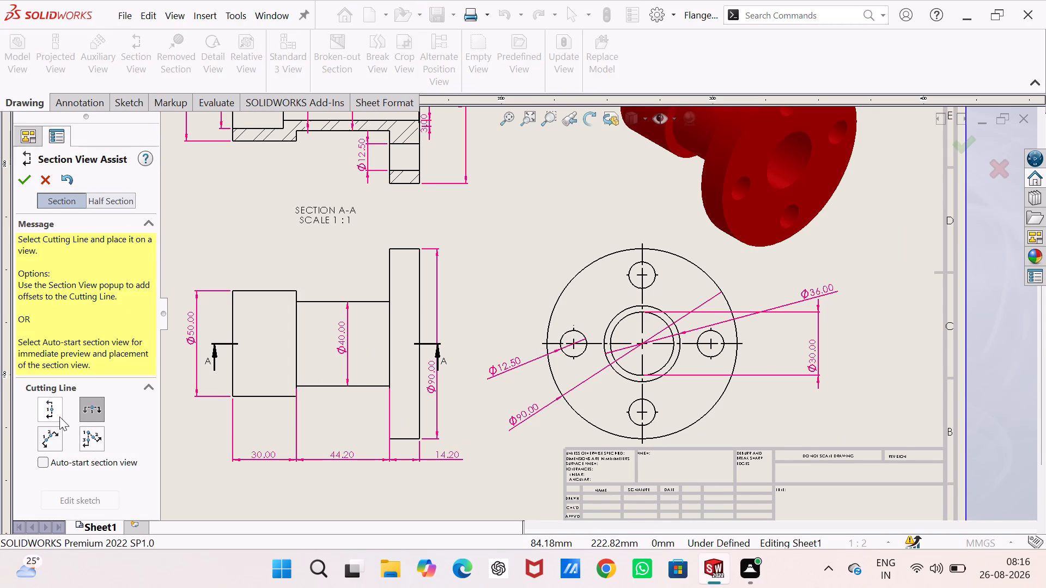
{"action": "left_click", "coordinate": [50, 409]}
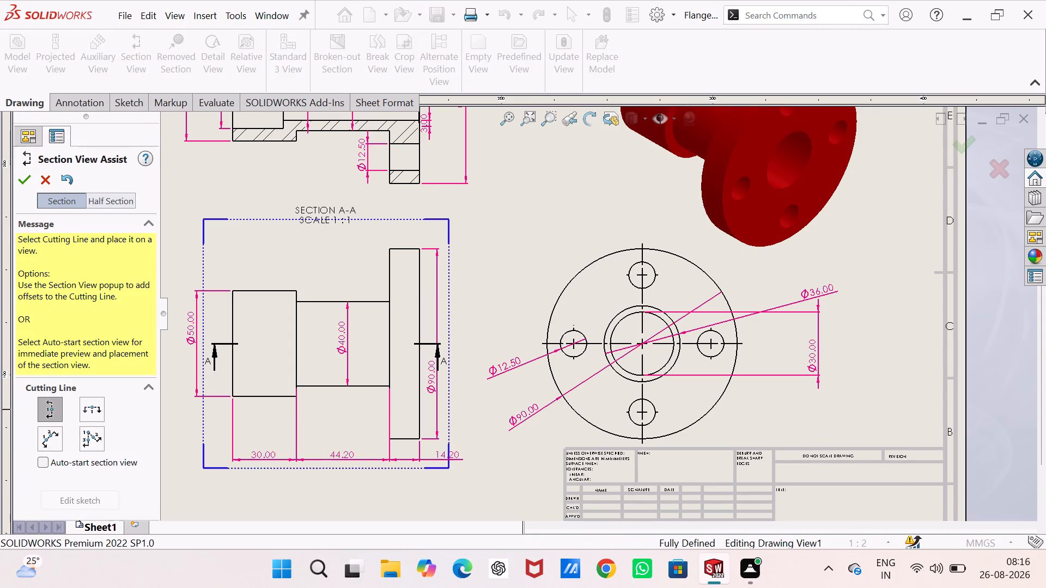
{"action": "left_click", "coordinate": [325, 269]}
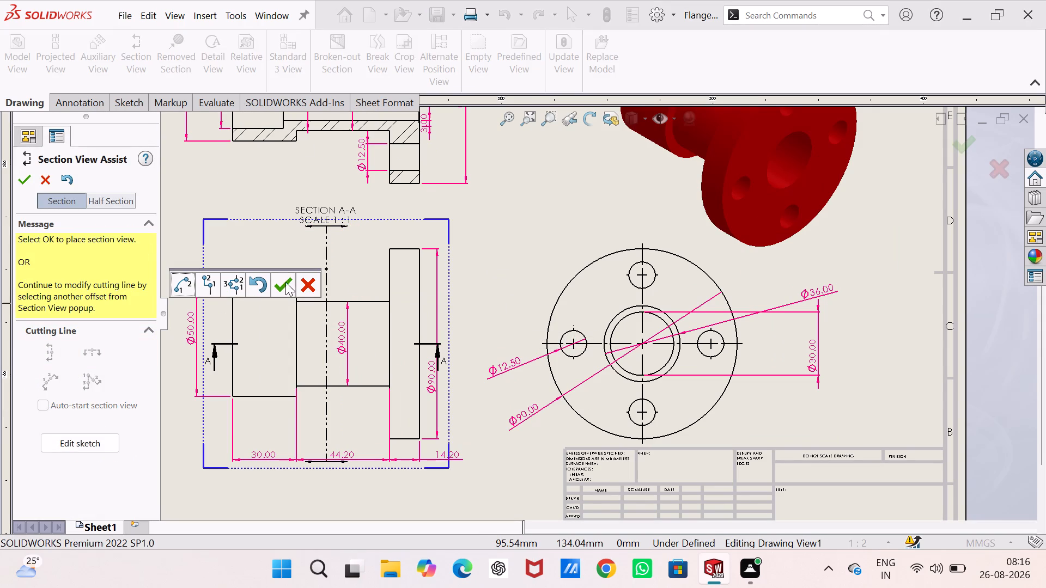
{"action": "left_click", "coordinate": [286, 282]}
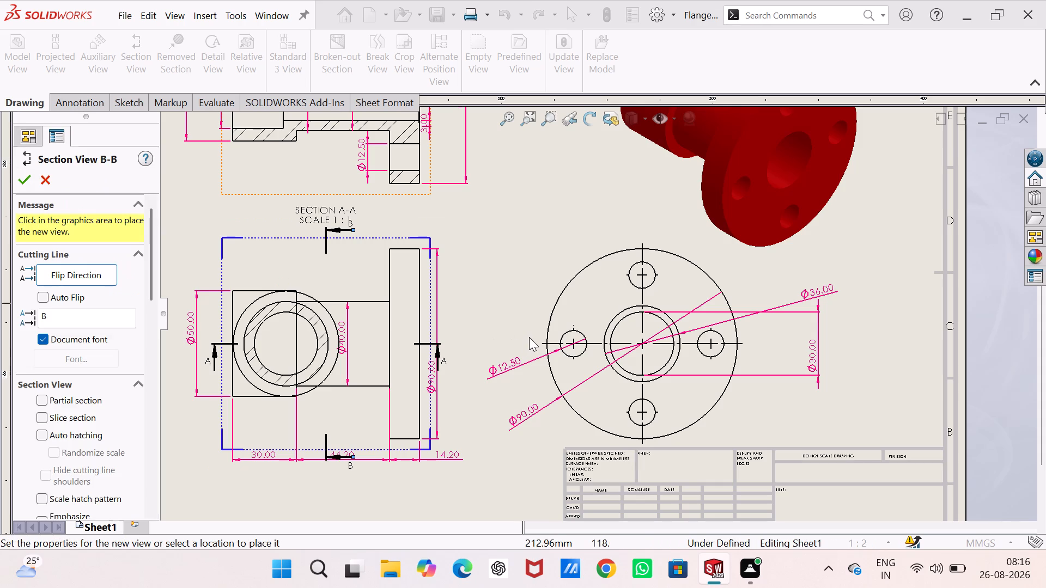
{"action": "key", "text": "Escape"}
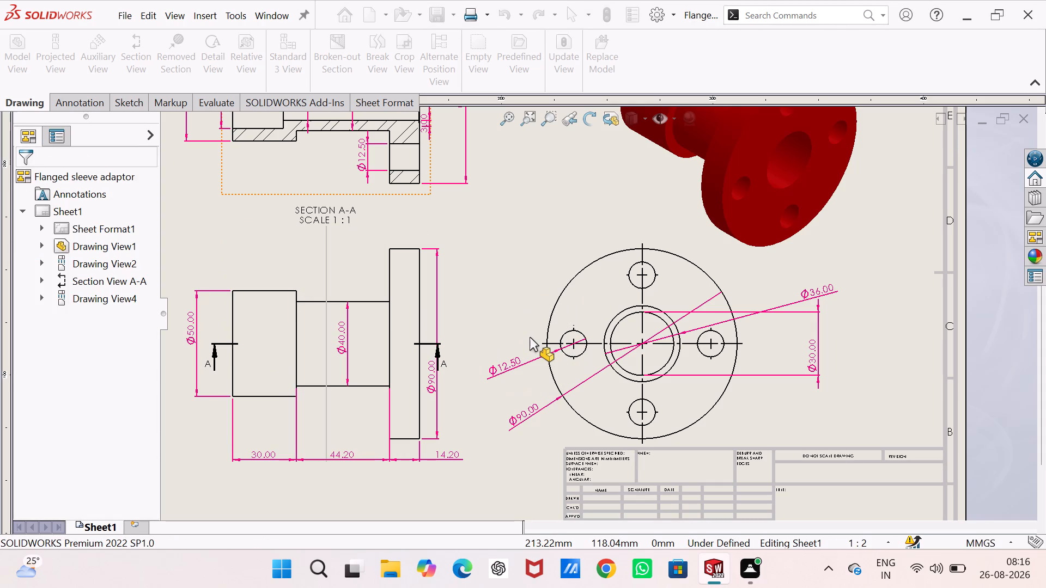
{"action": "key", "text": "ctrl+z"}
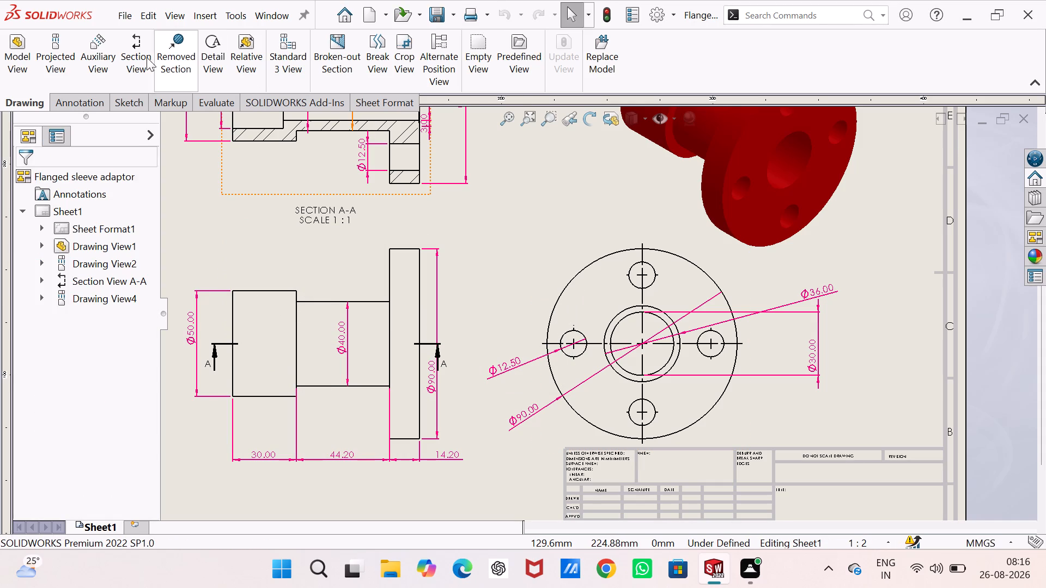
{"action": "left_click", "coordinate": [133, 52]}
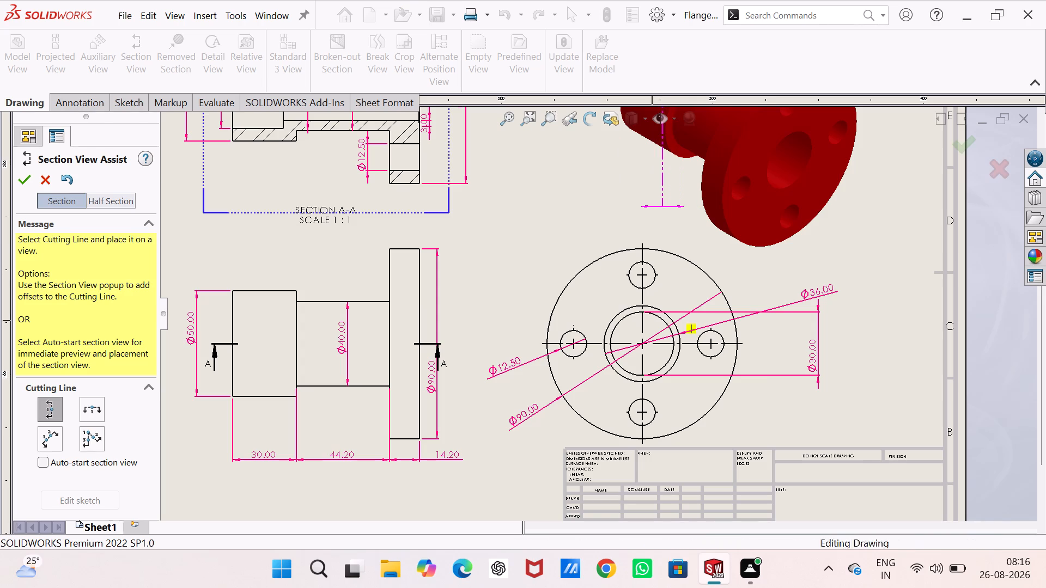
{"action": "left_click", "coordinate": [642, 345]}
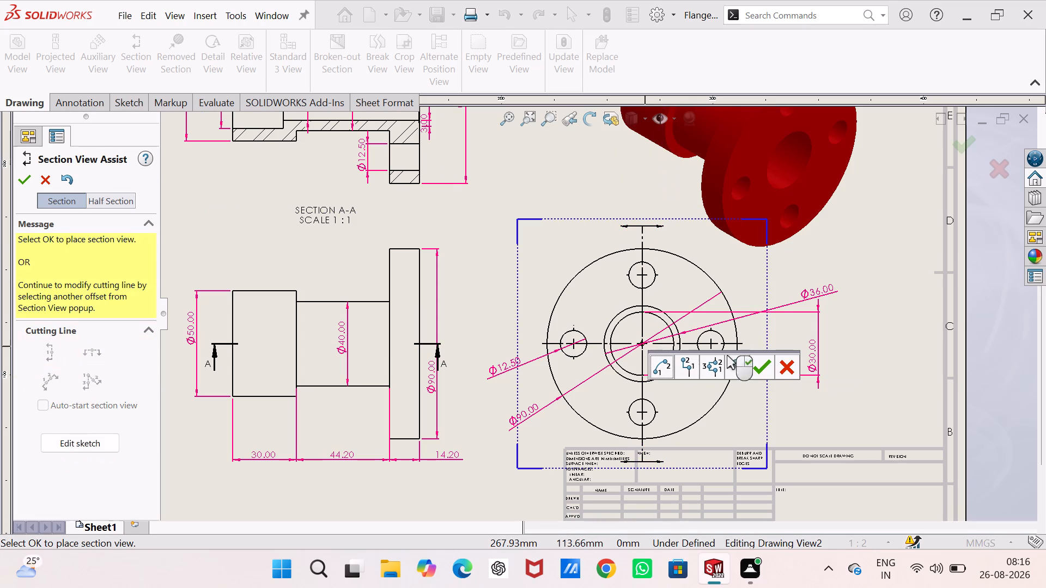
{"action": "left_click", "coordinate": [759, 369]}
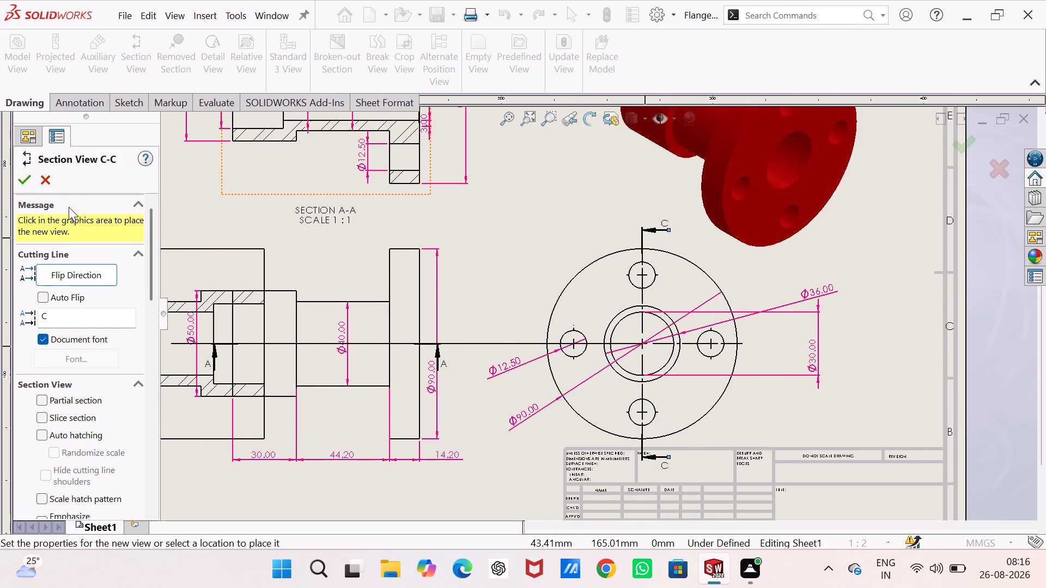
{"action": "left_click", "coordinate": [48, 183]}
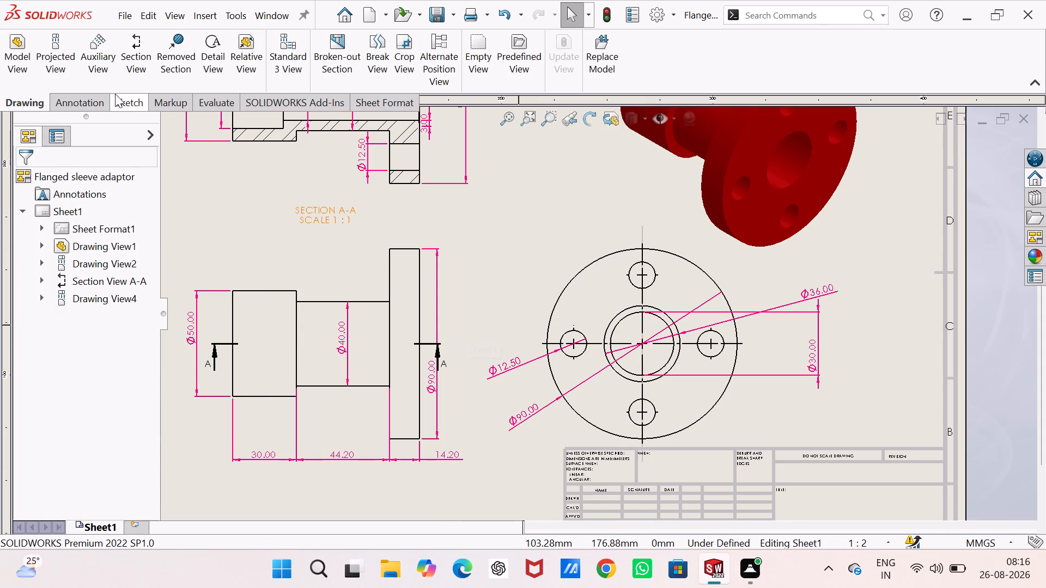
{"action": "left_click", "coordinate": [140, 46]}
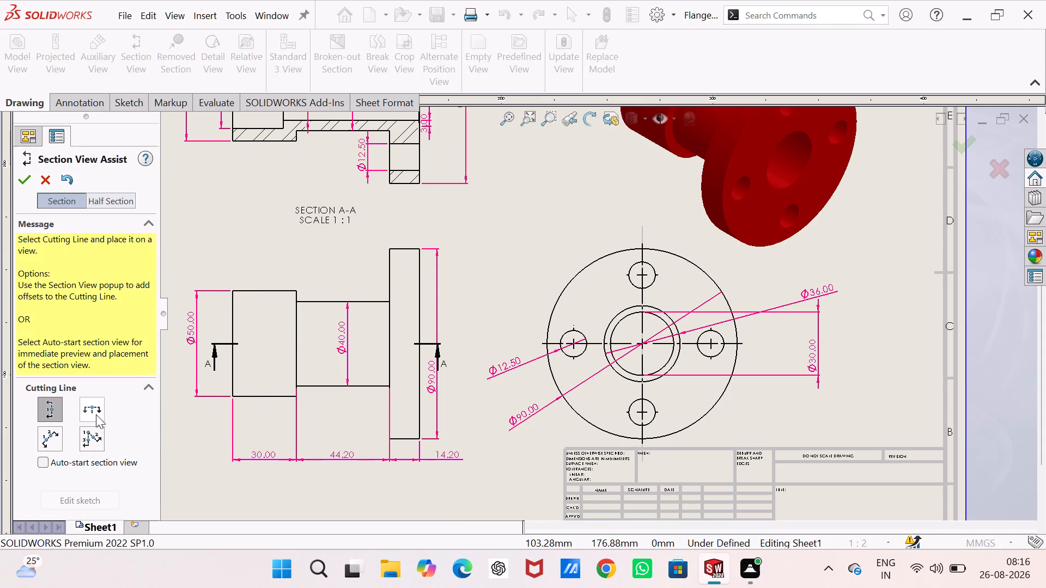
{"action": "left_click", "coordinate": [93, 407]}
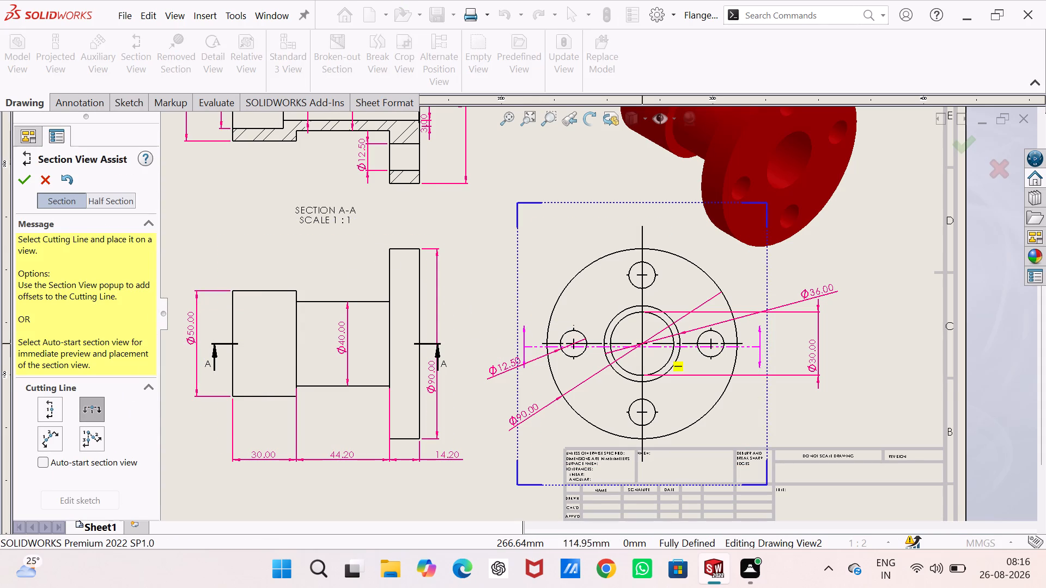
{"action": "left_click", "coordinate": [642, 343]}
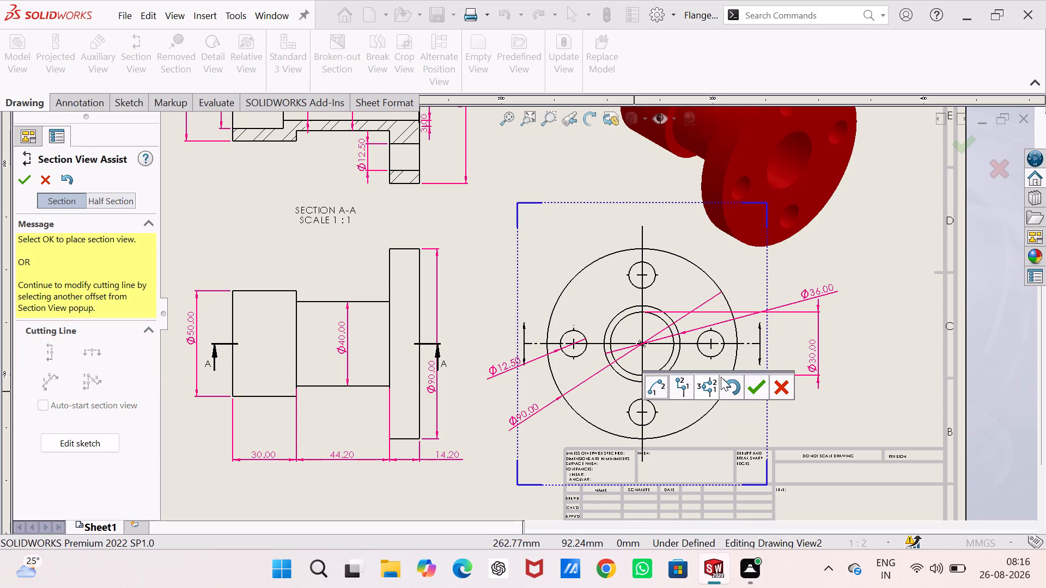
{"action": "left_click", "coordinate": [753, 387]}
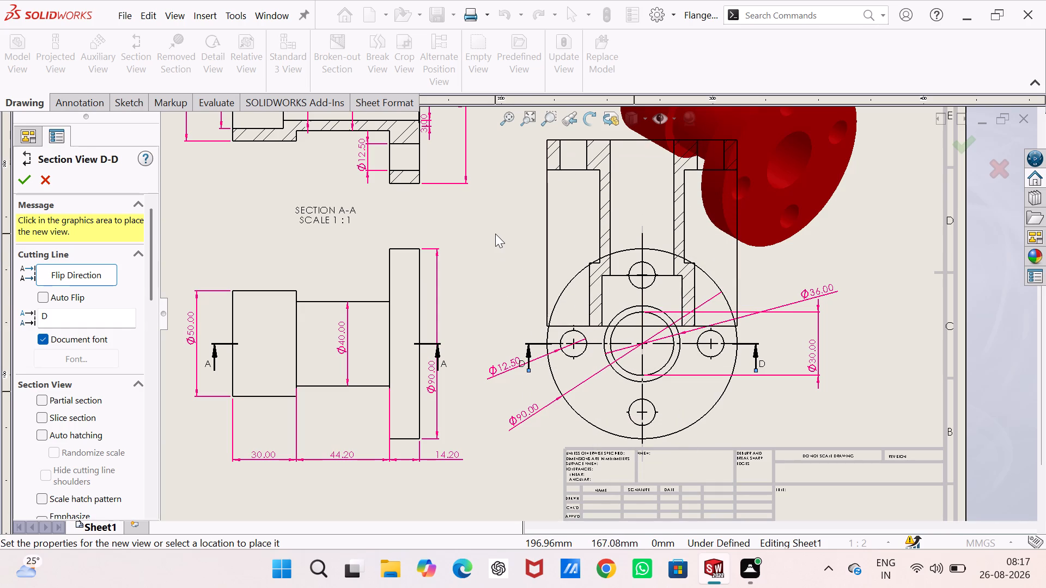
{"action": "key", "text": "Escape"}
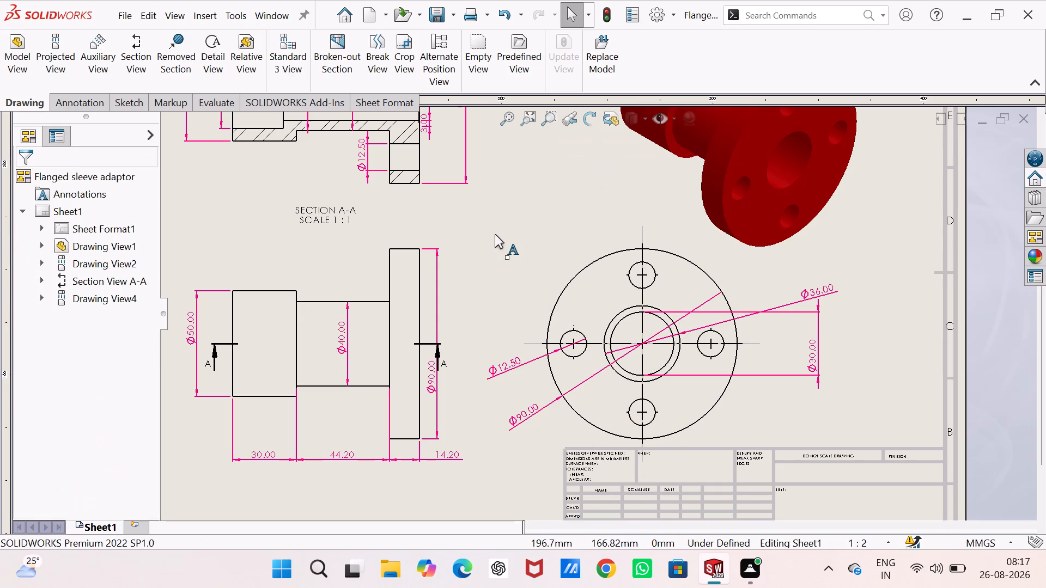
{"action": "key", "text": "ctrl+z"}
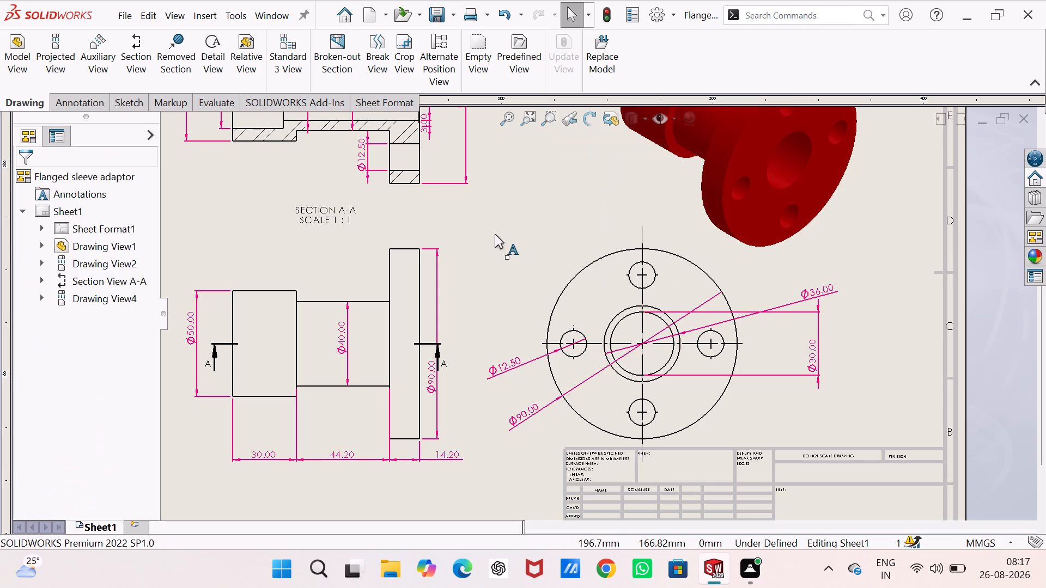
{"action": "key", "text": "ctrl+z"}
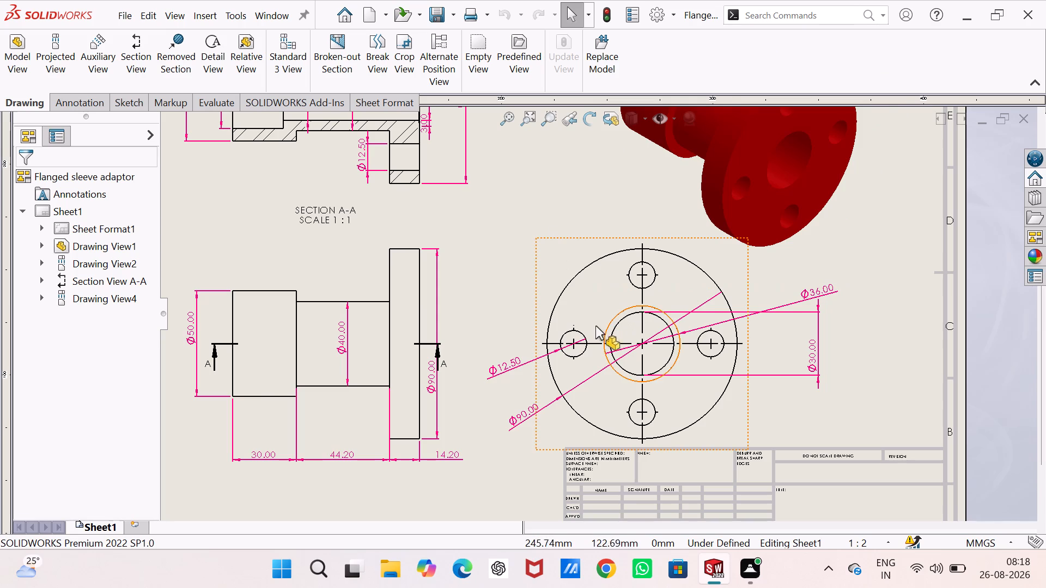
Review the drawing sheet, examining the isometric view, section view A-A, and the front and end views with their dimensions.
{"action": "scroll", "coordinate": [582, 309], "scroll_direction": "down", "scroll_amount": 3}
{"action": "scroll", "coordinate": [576, 271], "scroll_direction": "up", "scroll_amount": 2}
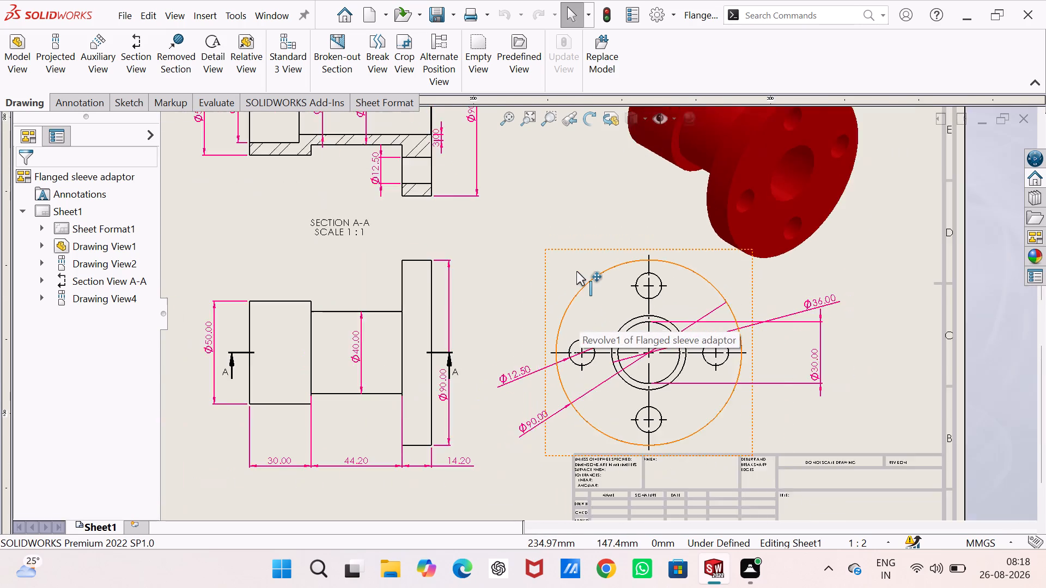
{"action": "scroll", "coordinate": [576, 271], "scroll_direction": "up", "scroll_amount": 3}
{"action": "scroll", "coordinate": [585, 217], "scroll_direction": "up", "scroll_amount": 2}
{"action": "scroll", "coordinate": [644, 200], "scroll_direction": "down", "scroll_amount": 3}
{"action": "scroll", "coordinate": [652, 277], "scroll_direction": "down", "scroll_amount": 4}
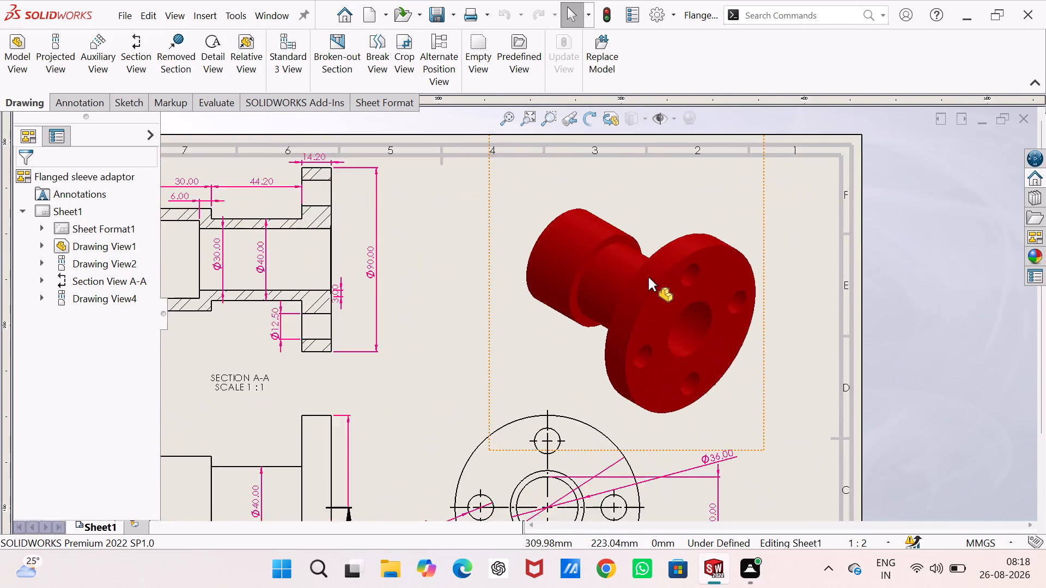
{"action": "scroll", "coordinate": [648, 277], "scroll_direction": "down", "scroll_amount": 16}
{"action": "scroll", "coordinate": [641, 264], "scroll_direction": "up", "scroll_amount": 4}
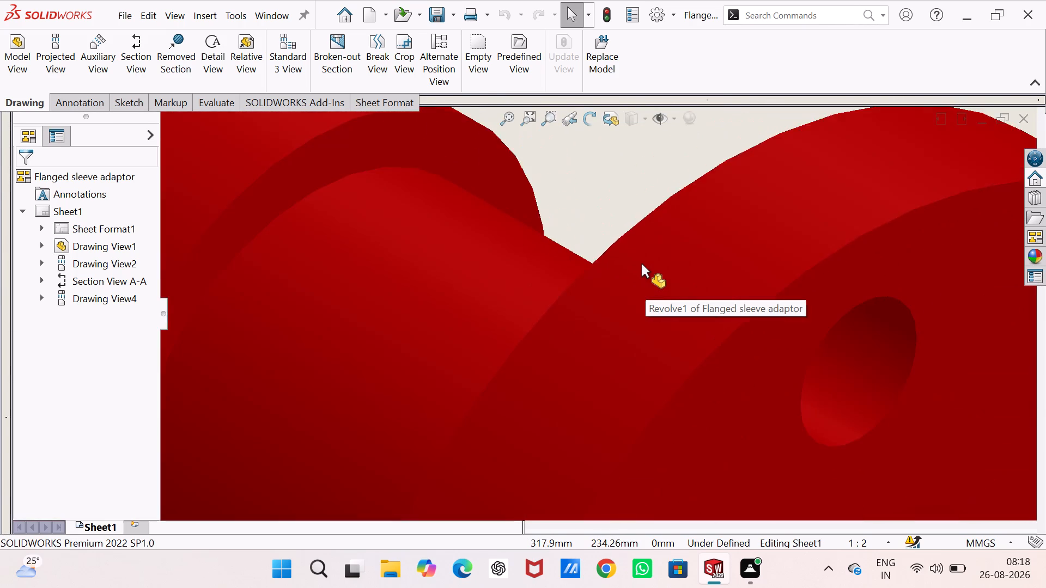
{"action": "scroll", "coordinate": [641, 264], "scroll_direction": "up", "scroll_amount": 8}
{"action": "scroll", "coordinate": [502, 374], "scroll_direction": "up", "scroll_amount": 6}
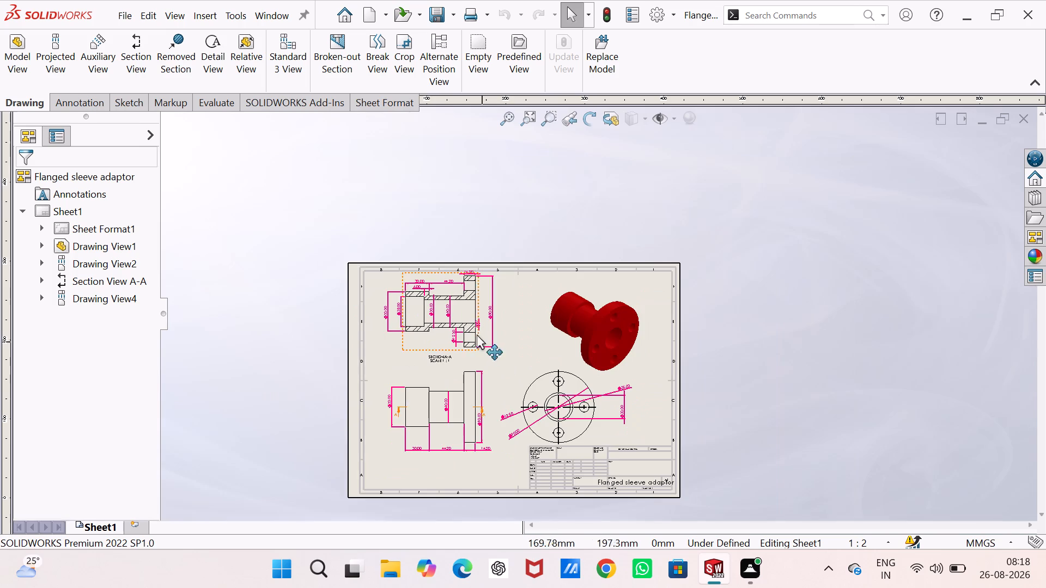
{"action": "scroll", "coordinate": [477, 334], "scroll_direction": "down", "scroll_amount": 20}
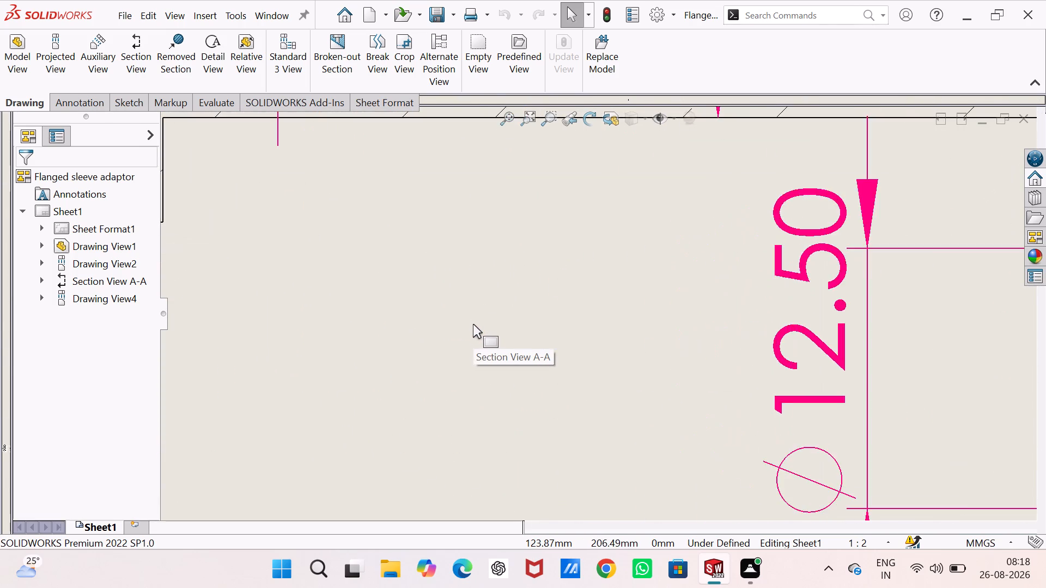
{"action": "scroll", "coordinate": [473, 324], "scroll_direction": "down", "scroll_amount": 6}
{"action": "scroll", "coordinate": [472, 322], "scroll_direction": "up", "scroll_amount": 3}
{"action": "scroll", "coordinate": [472, 322], "scroll_direction": "down", "scroll_amount": 2}
{"action": "scroll", "coordinate": [472, 322], "scroll_direction": "up", "scroll_amount": 12}
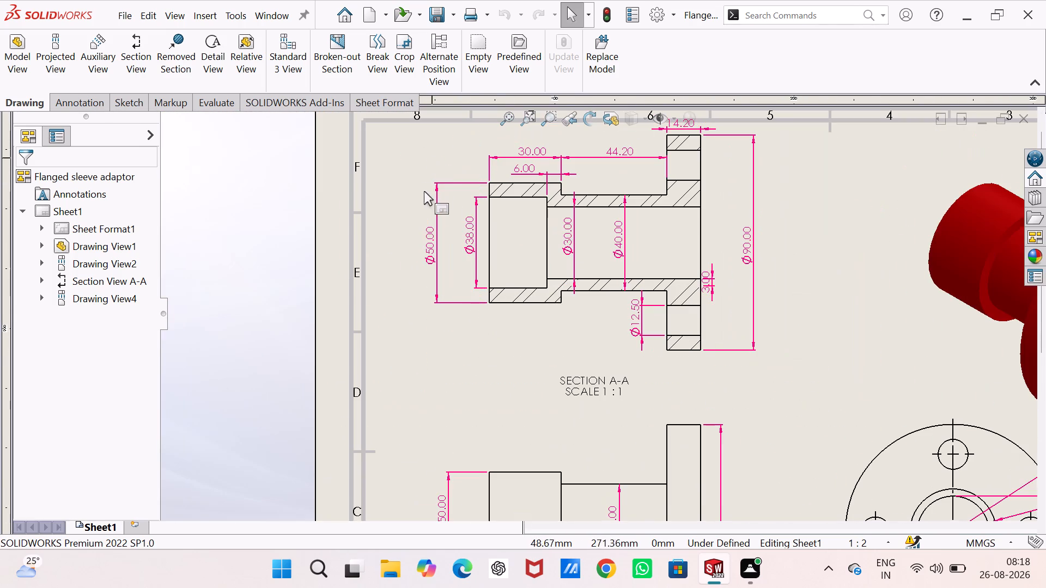
{"action": "scroll", "coordinate": [817, 267], "scroll_direction": "up", "scroll_amount": 7}
{"action": "scroll", "coordinate": [713, 356], "scroll_direction": "down", "scroll_amount": 4}
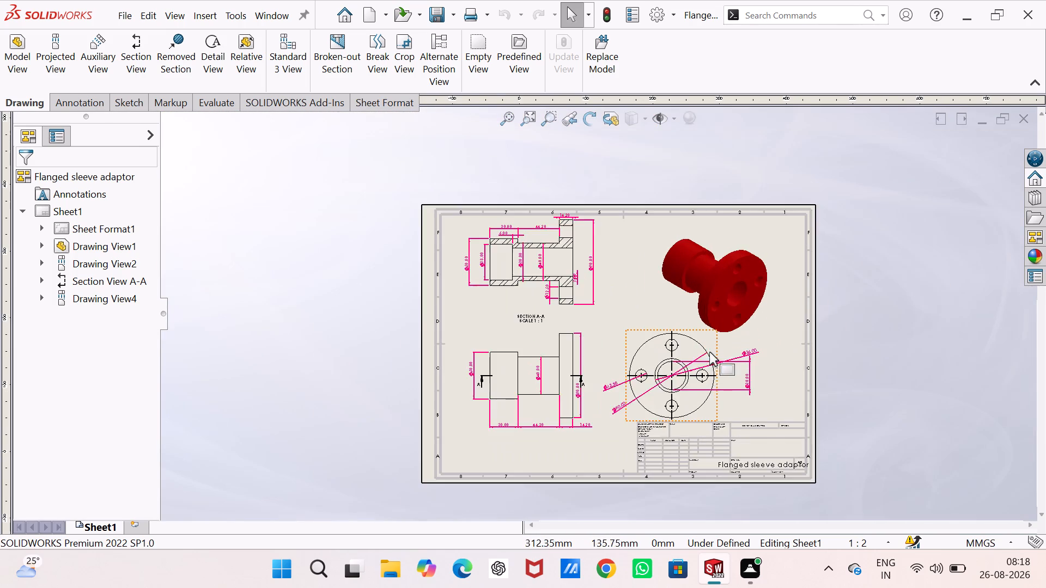
{"action": "scroll", "coordinate": [709, 352], "scroll_direction": "down", "scroll_amount": 4}
{"action": "scroll", "coordinate": [638, 387], "scroll_direction": "down", "scroll_amount": 2}
{"action": "scroll", "coordinate": [587, 331], "scroll_direction": "up", "scroll_amount": 4}
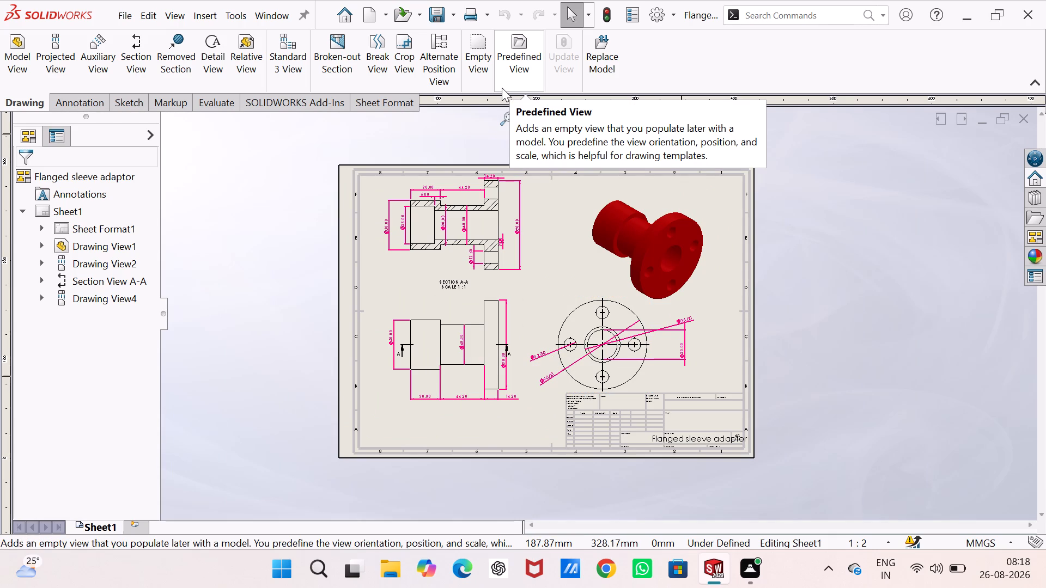
{"action": "scroll", "coordinate": [502, 88], "scroll_direction": "up", "scroll_amount": 2}
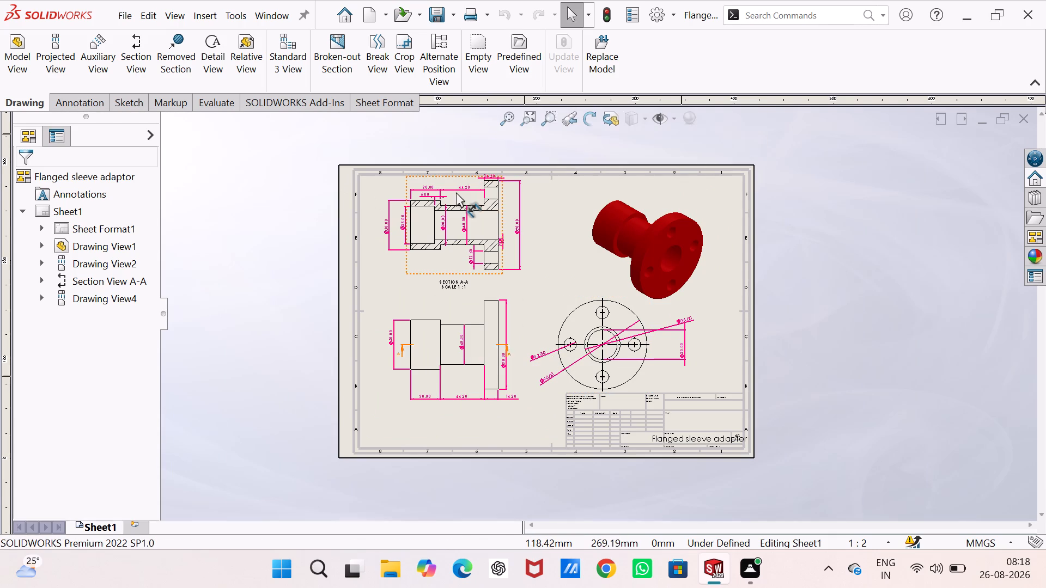
{"action": "scroll", "coordinate": [456, 192], "scroll_direction": "up", "scroll_amount": 2}
{"action": "scroll", "coordinate": [482, 236], "scroll_direction": "down", "scroll_amount": 1}
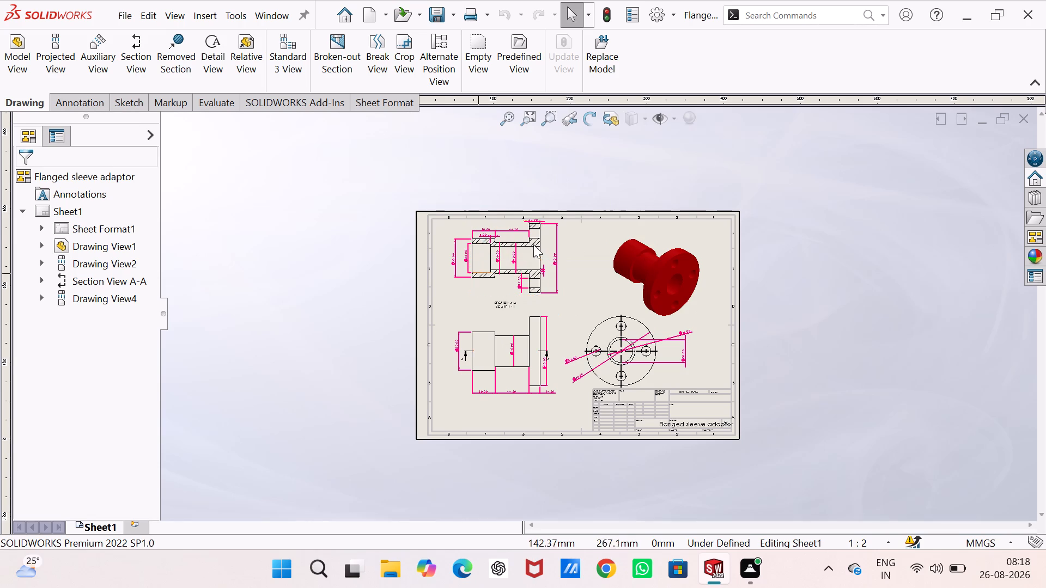
{"action": "scroll", "coordinate": [538, 248], "scroll_direction": "up", "scroll_amount": 2}
{"action": "scroll", "coordinate": [540, 272], "scroll_direction": "down", "scroll_amount": 5}
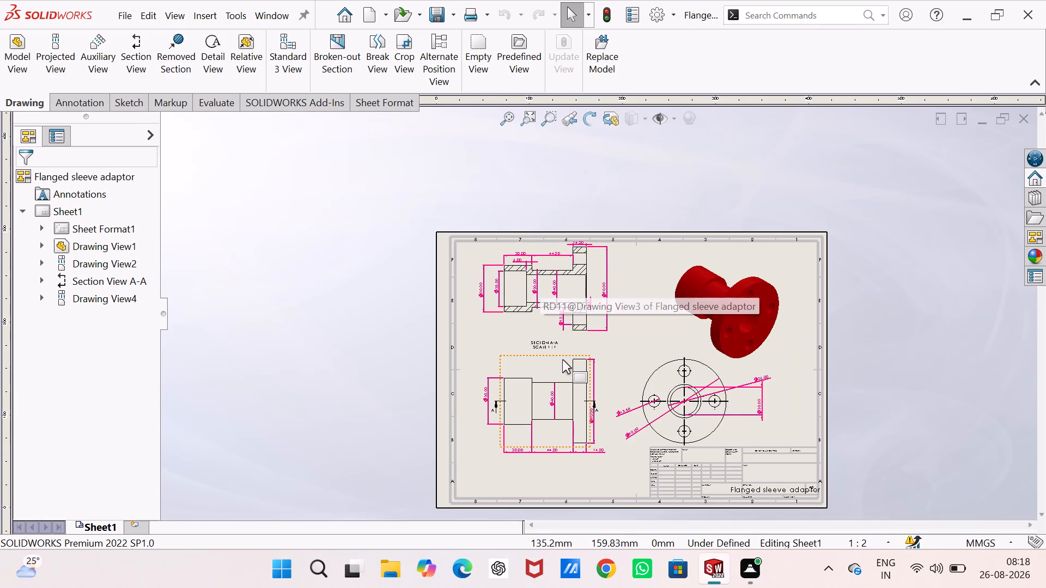
Move the Ø12.50 bolt hole dimension text slightly down along its dimension line in section view A-A.
{"action": "scroll", "coordinate": [581, 341], "scroll_direction": "down", "scroll_amount": 9}
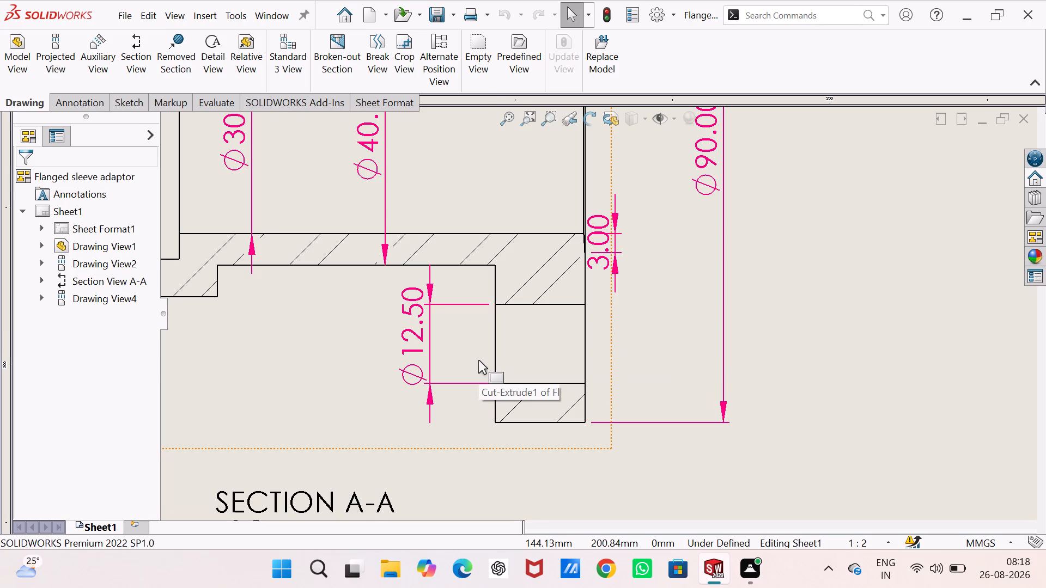
{"action": "scroll", "coordinate": [525, 360], "scroll_direction": "up", "scroll_amount": 2}
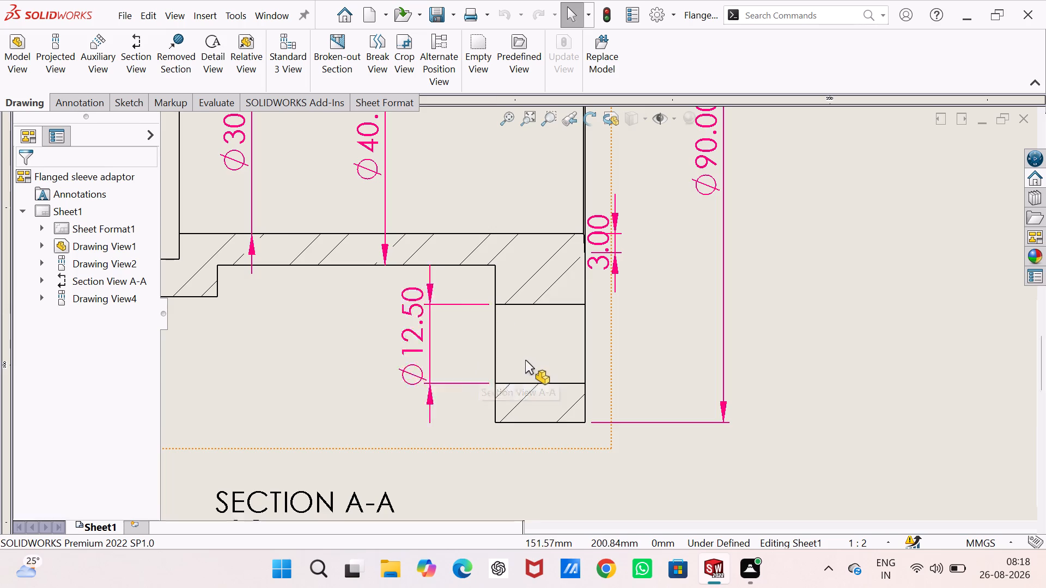
{"action": "scroll", "coordinate": [525, 360], "scroll_direction": "up", "scroll_amount": 5}
{"action": "scroll", "coordinate": [528, 356], "scroll_direction": "down", "scroll_amount": 4}
{"action": "scroll", "coordinate": [629, 302], "scroll_direction": "down", "scroll_amount": 2}
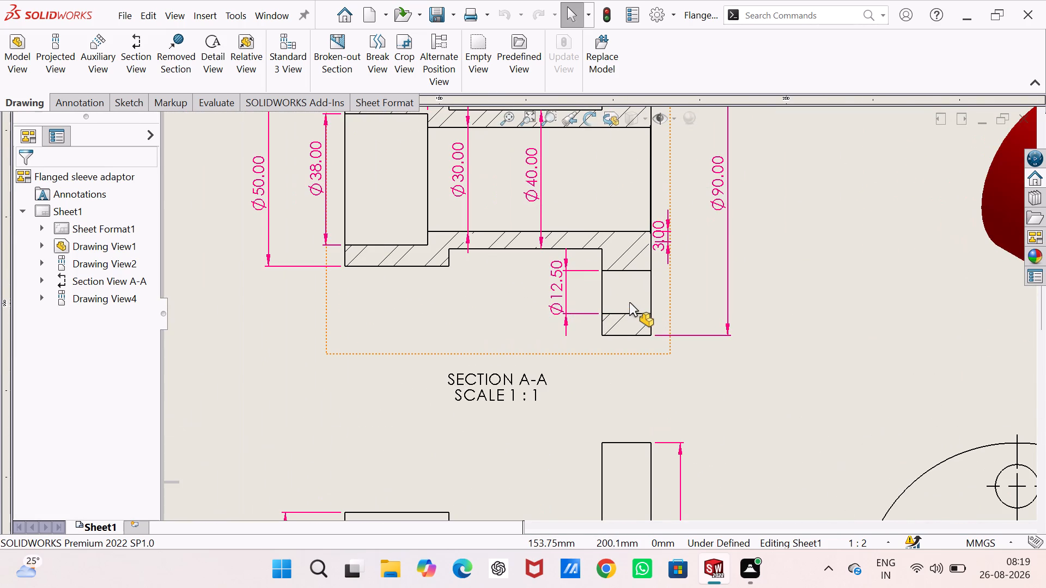
{"action": "scroll", "coordinate": [629, 302], "scroll_direction": "down", "scroll_amount": 1}
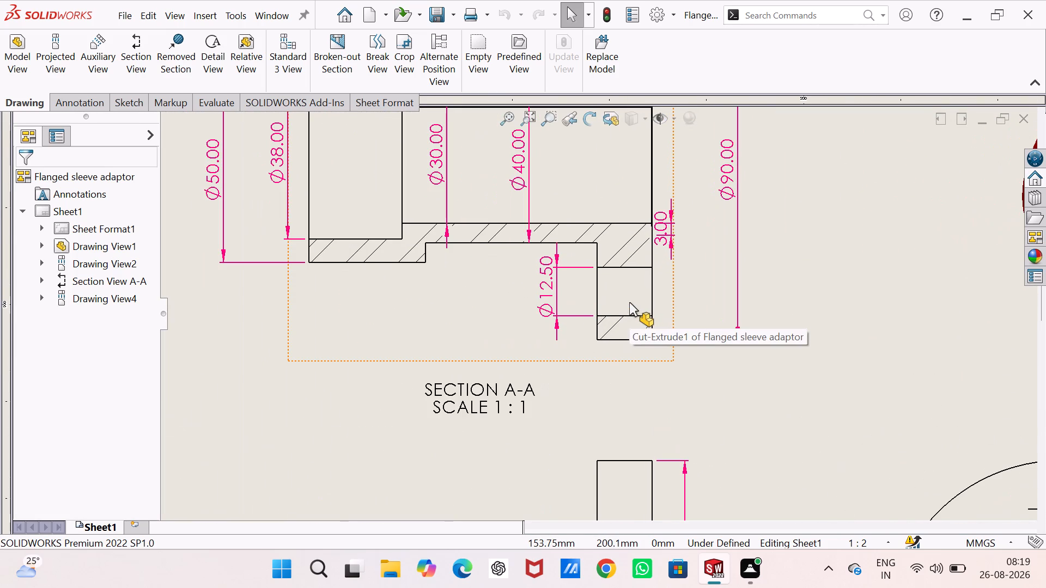
{"action": "scroll", "coordinate": [629, 302], "scroll_direction": "down", "scroll_amount": 7}
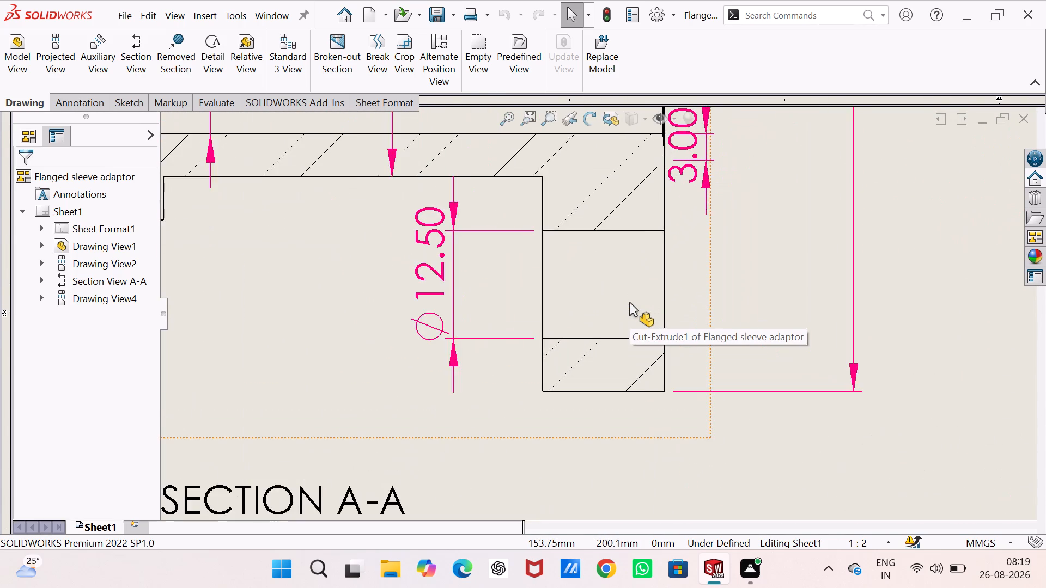
{"action": "scroll", "coordinate": [629, 302], "scroll_direction": "down", "scroll_amount": 5}
{"action": "scroll", "coordinate": [629, 302], "scroll_direction": "up", "scroll_amount": 3}
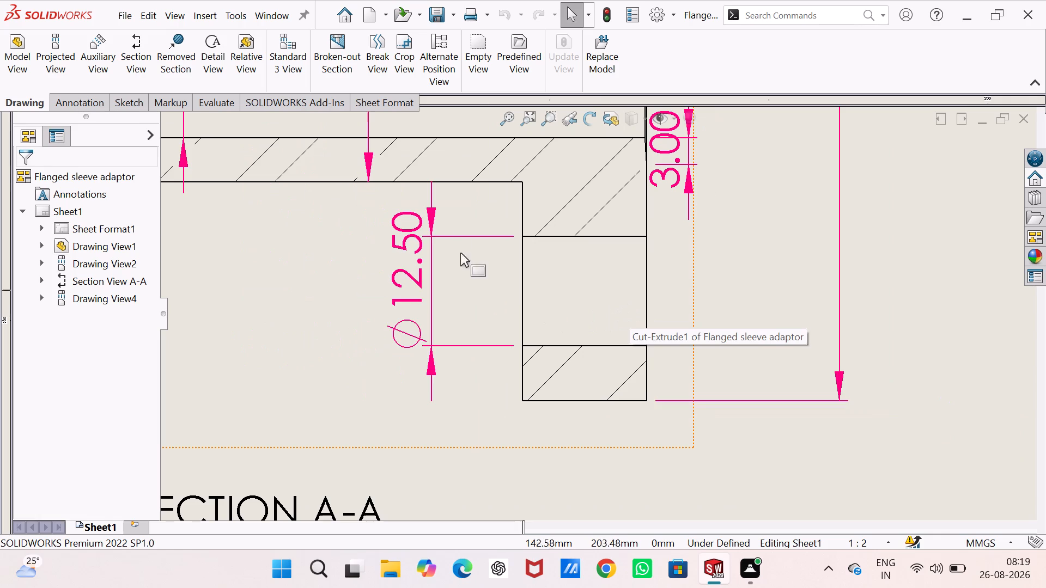
{"action": "left_click_drag", "start_coordinate": [414, 254], "coordinate": [414, 262]}
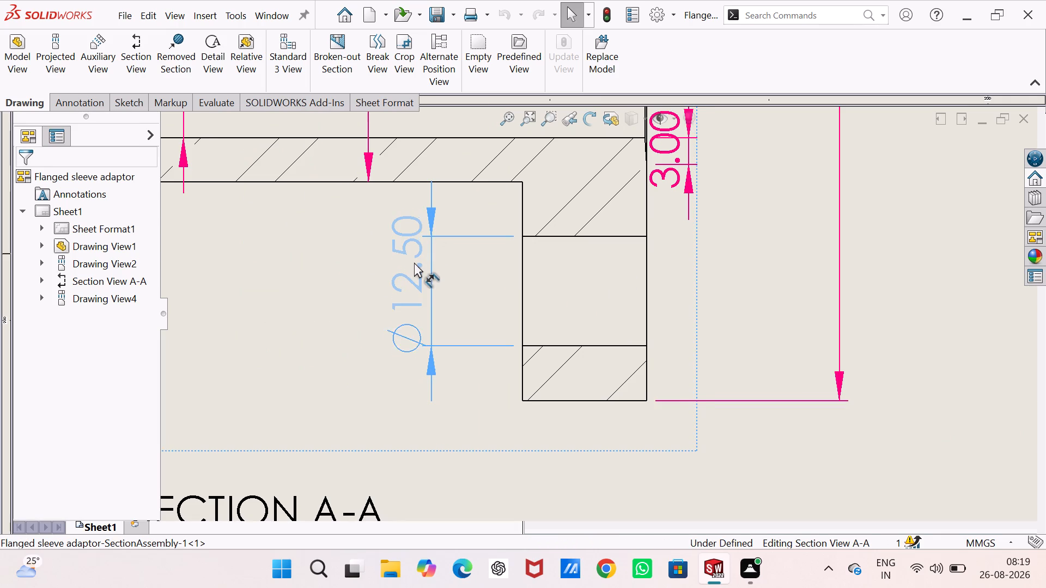
{"action": "left_click_drag", "start_coordinate": [414, 262], "coordinate": [414, 273]}
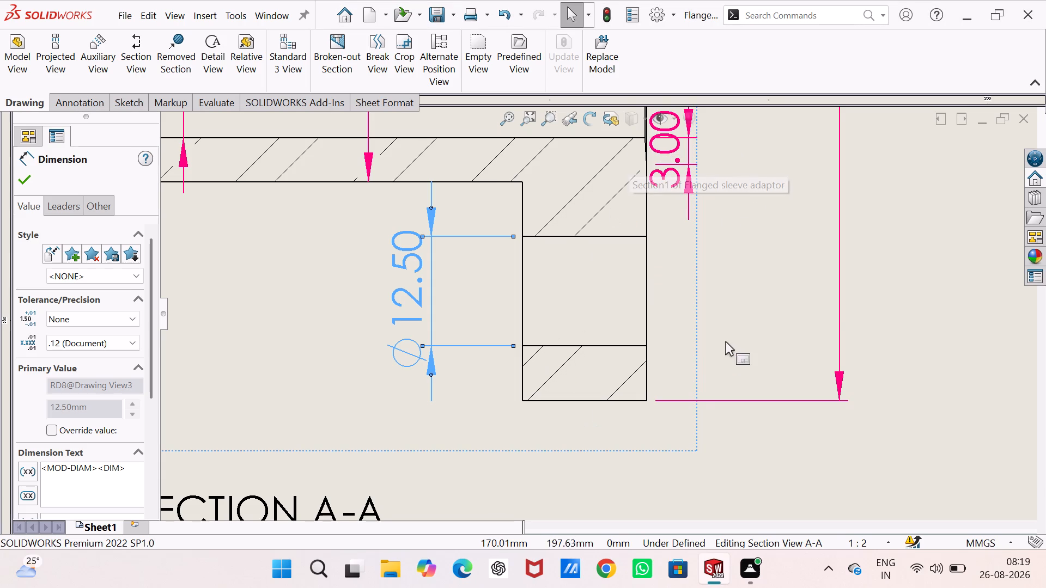
{"action": "scroll", "coordinate": [671, 207], "scroll_direction": "up", "scroll_amount": 2}
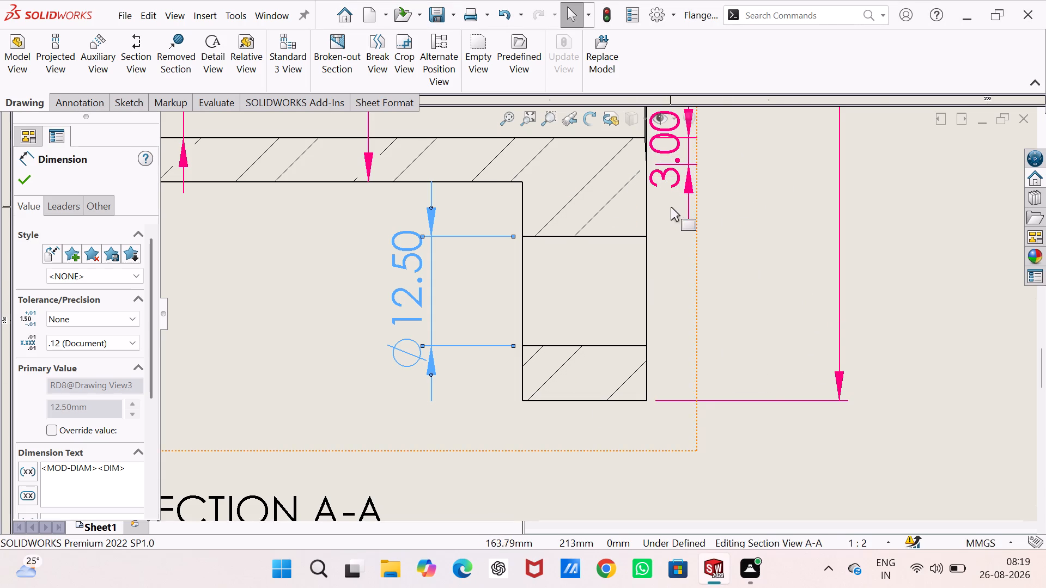
{"action": "scroll", "coordinate": [671, 207], "scroll_direction": "up", "scroll_amount": 3}
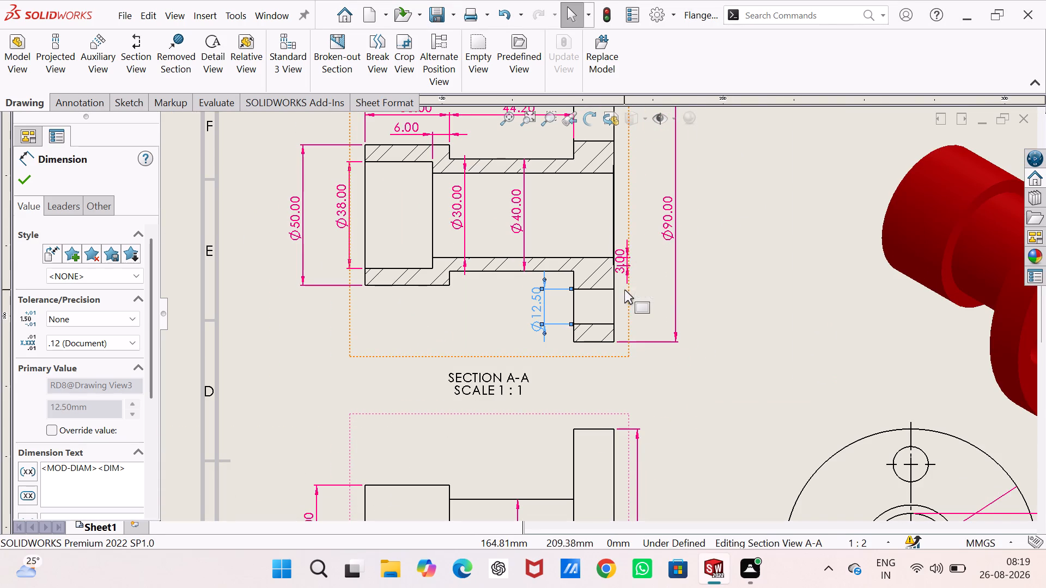
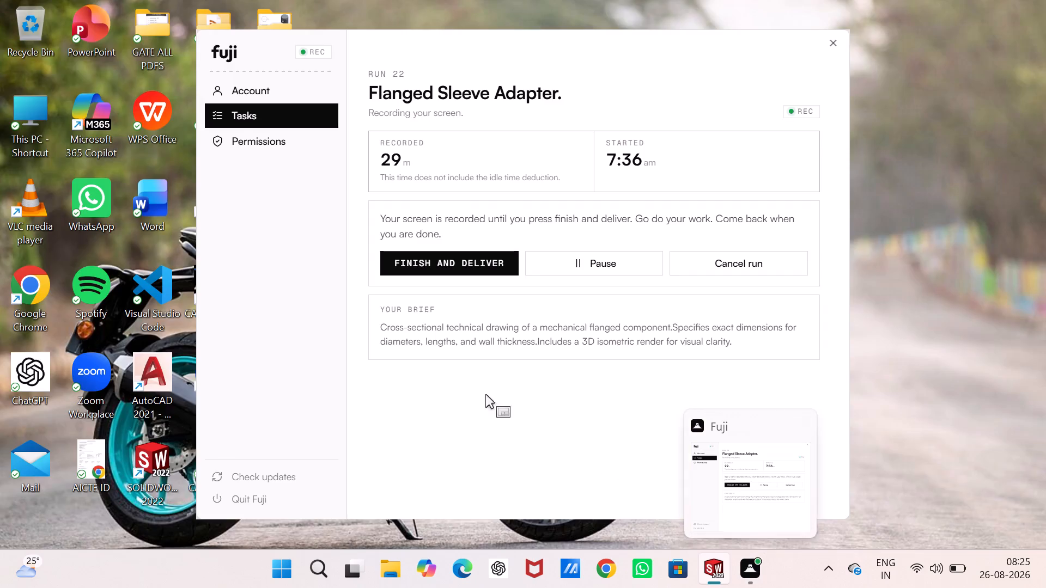
Review the drawing sheet, examining the shaded isometric view of the adapter alongside section view A-A.
{"action": "scroll", "coordinate": [539, 315], "scroll_direction": "down", "scroll_amount": 2}
{"action": "scroll", "coordinate": [539, 305], "scroll_direction": "up", "scroll_amount": 3}
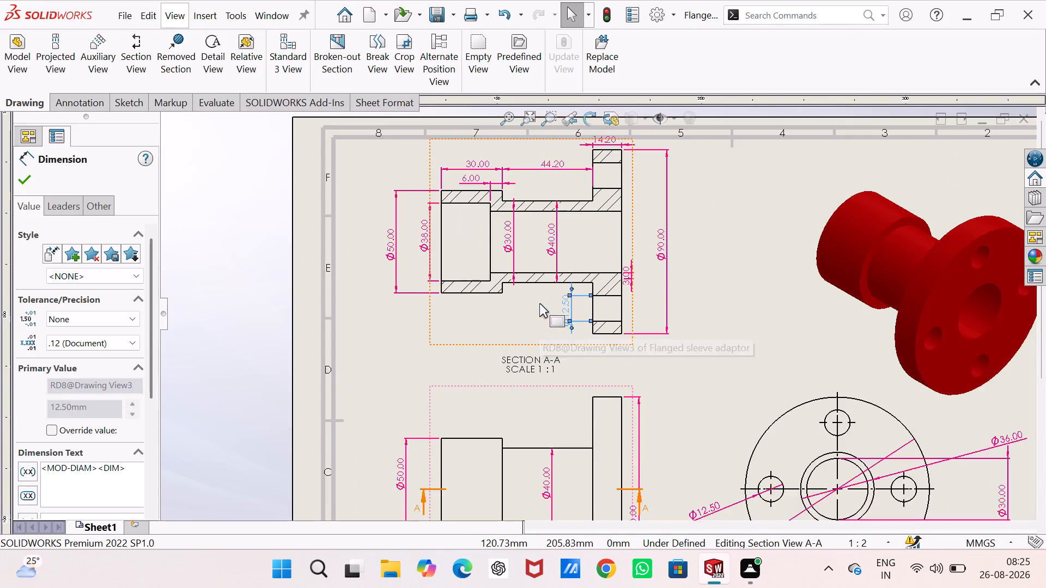
{"action": "scroll", "coordinate": [539, 303], "scroll_direction": "up", "scroll_amount": 6}
{"action": "scroll", "coordinate": [693, 390], "scroll_direction": "down", "scroll_amount": 3}
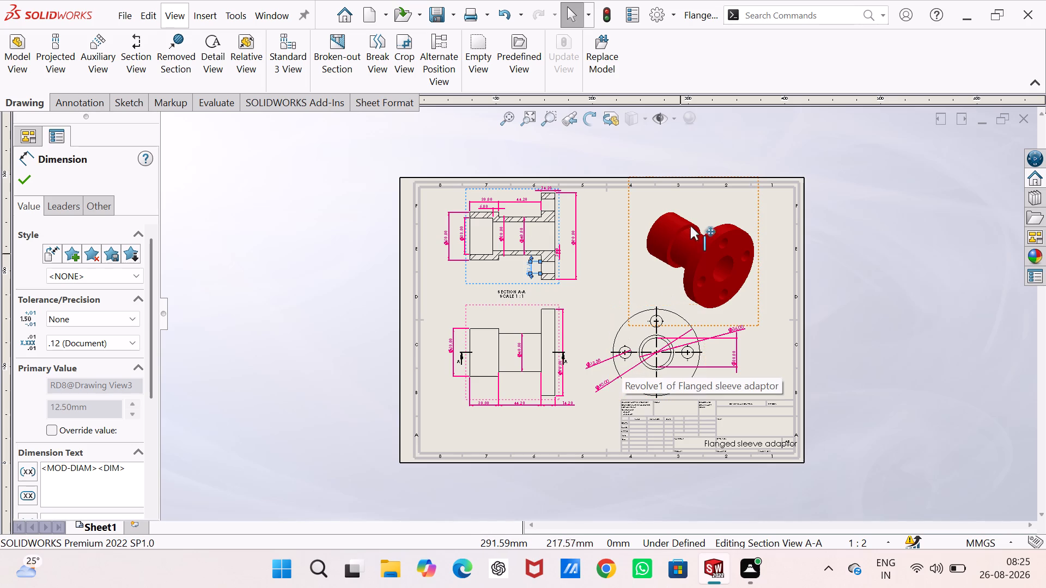
{"action": "scroll", "coordinate": [690, 226], "scroll_direction": "up", "scroll_amount": 3}
{"action": "scroll", "coordinate": [667, 265], "scroll_direction": "down", "scroll_amount": 2}
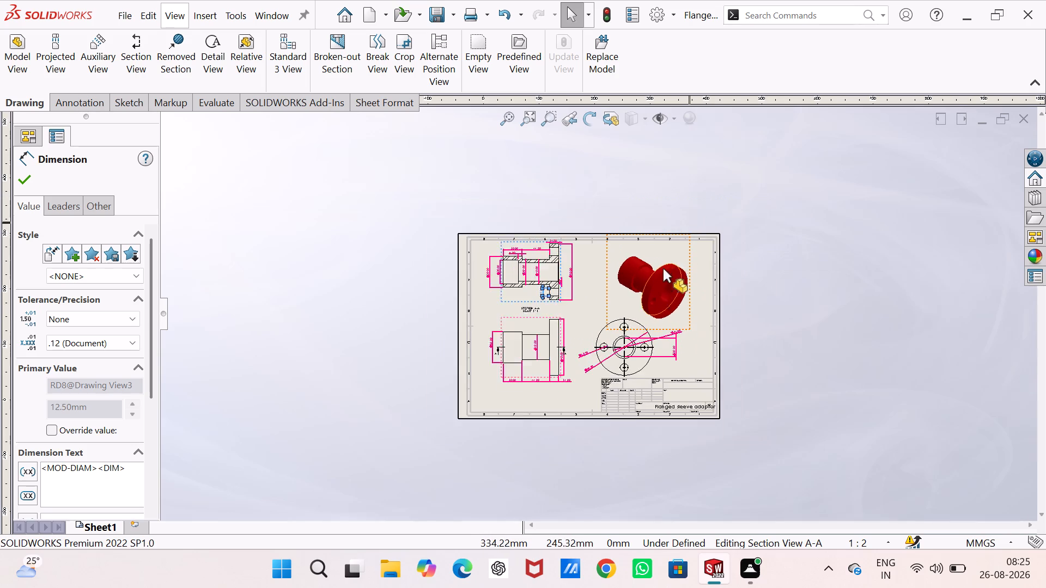
{"action": "scroll", "coordinate": [663, 268], "scroll_direction": "down", "scroll_amount": 3}
{"action": "scroll", "coordinate": [595, 309], "scroll_direction": "down", "scroll_amount": 8}
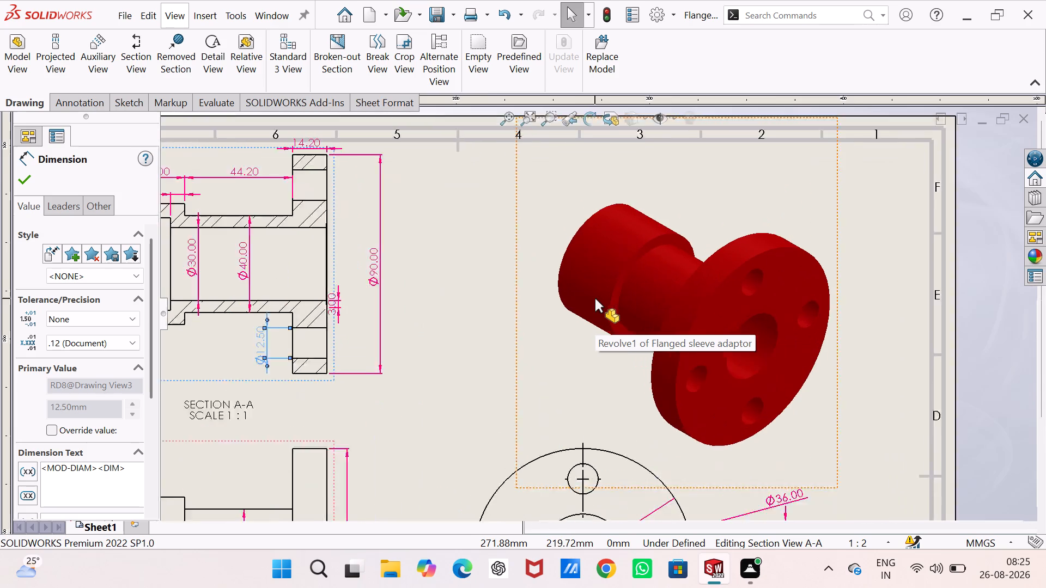
{"action": "scroll", "coordinate": [595, 298], "scroll_direction": "down", "scroll_amount": 1}
{"action": "scroll", "coordinate": [588, 318], "scroll_direction": "up", "scroll_amount": 7}
{"action": "scroll", "coordinate": [623, 364], "scroll_direction": "down", "scroll_amount": 7}
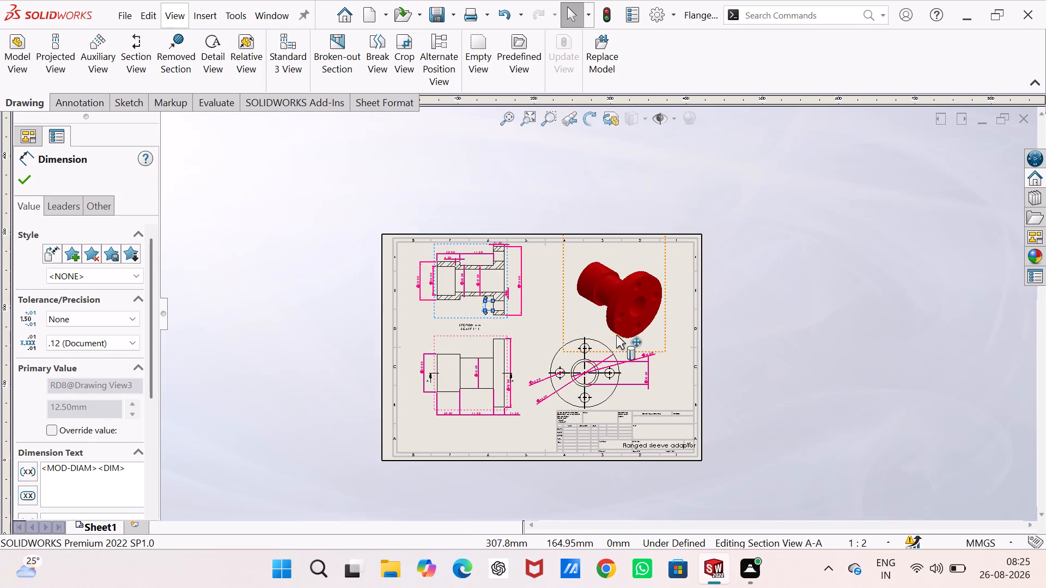
{"action": "scroll", "coordinate": [616, 335], "scroll_direction": "down", "scroll_amount": 7}
Check the overall sheet layout, including the placement of the four views, their dimensions and the title block.
{"action": "scroll", "coordinate": [615, 324], "scroll_direction": "up", "scroll_amount": 7}
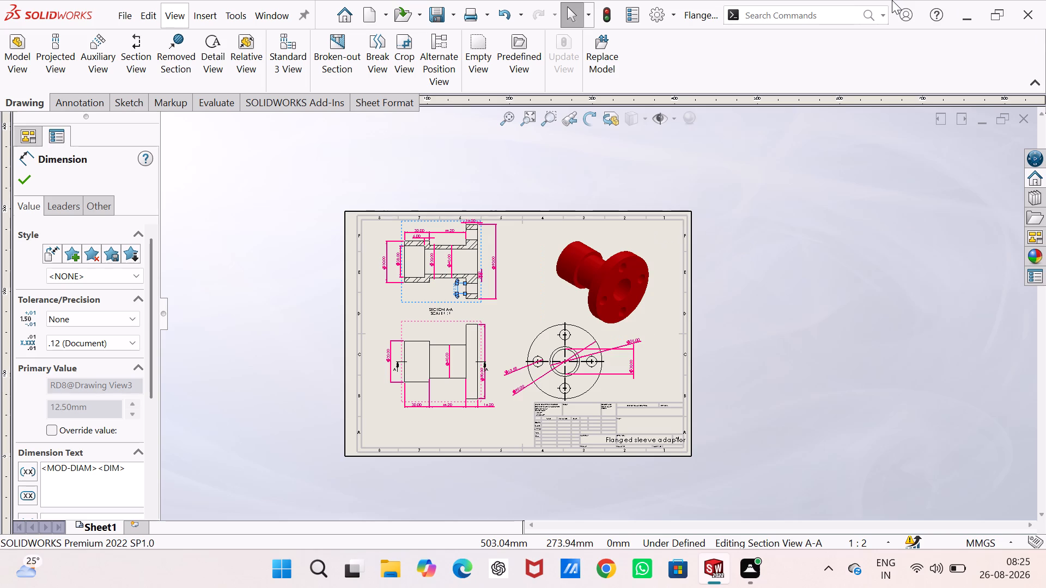
{"action": "scroll", "coordinate": [580, 255], "scroll_direction": "up", "scroll_amount": 3}
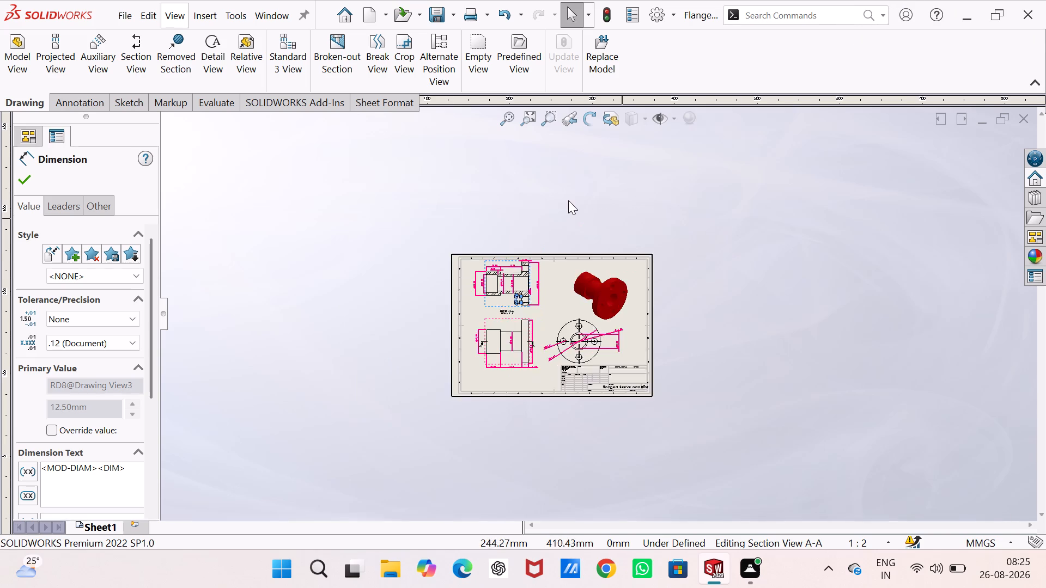
{"action": "scroll", "coordinate": [568, 200], "scroll_direction": "up", "scroll_amount": 3}
{"action": "scroll", "coordinate": [608, 406], "scroll_direction": "down", "scroll_amount": 3}
{"action": "scroll", "coordinate": [565, 267], "scroll_direction": "down", "scroll_amount": 11}
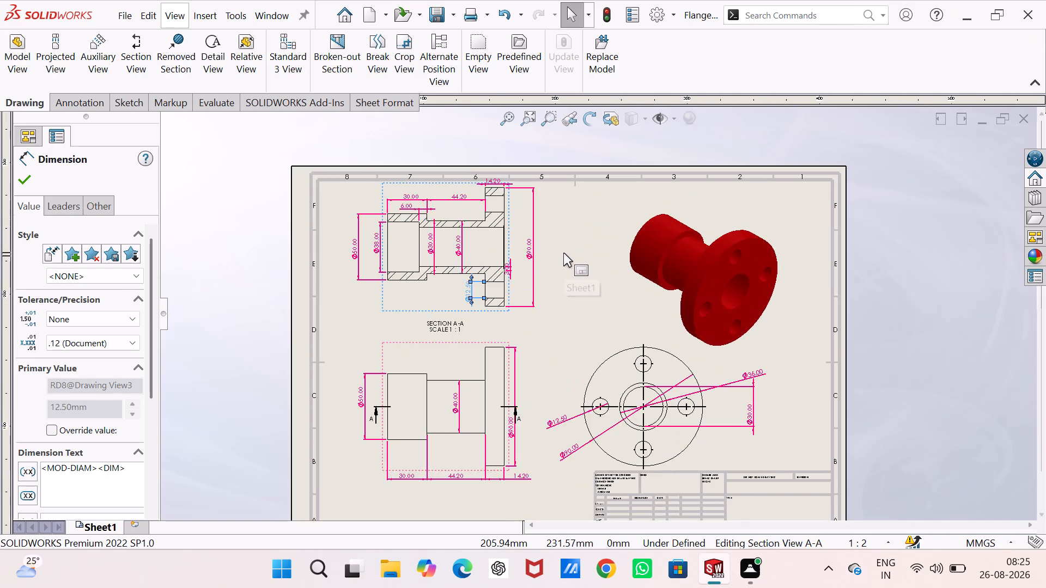
{"action": "scroll", "coordinate": [563, 253], "scroll_direction": "down", "scroll_amount": 4}
{"action": "scroll", "coordinate": [562, 249], "scroll_direction": "up", "scroll_amount": 6}
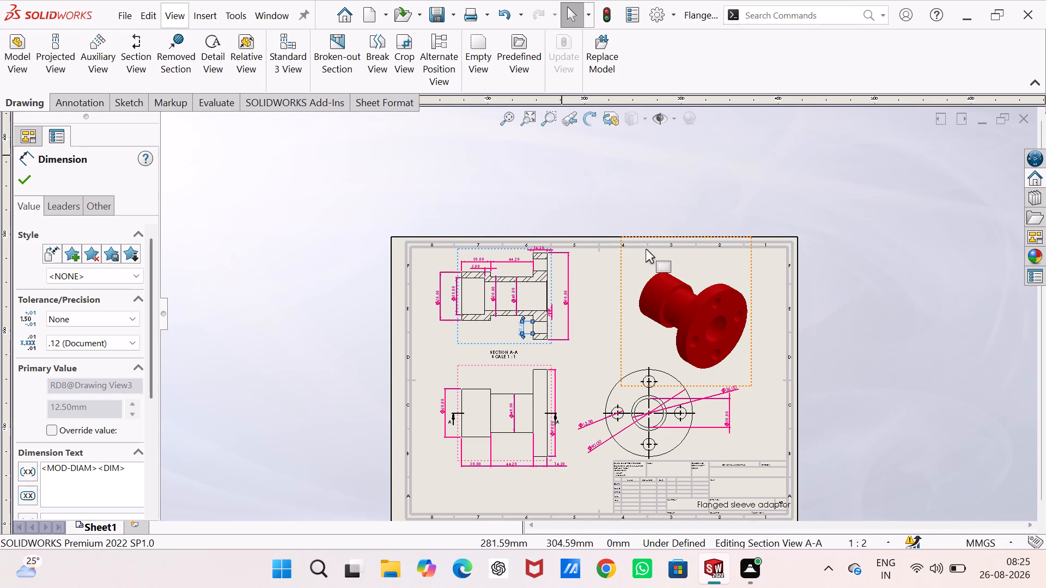
{"action": "scroll", "coordinate": [565, 382], "scroll_direction": "down", "scroll_amount": 2}
{"action": "scroll", "coordinate": [563, 381], "scroll_direction": "up", "scroll_amount": 4}
{"action": "scroll", "coordinate": [539, 468], "scroll_direction": "up", "scroll_amount": 1}
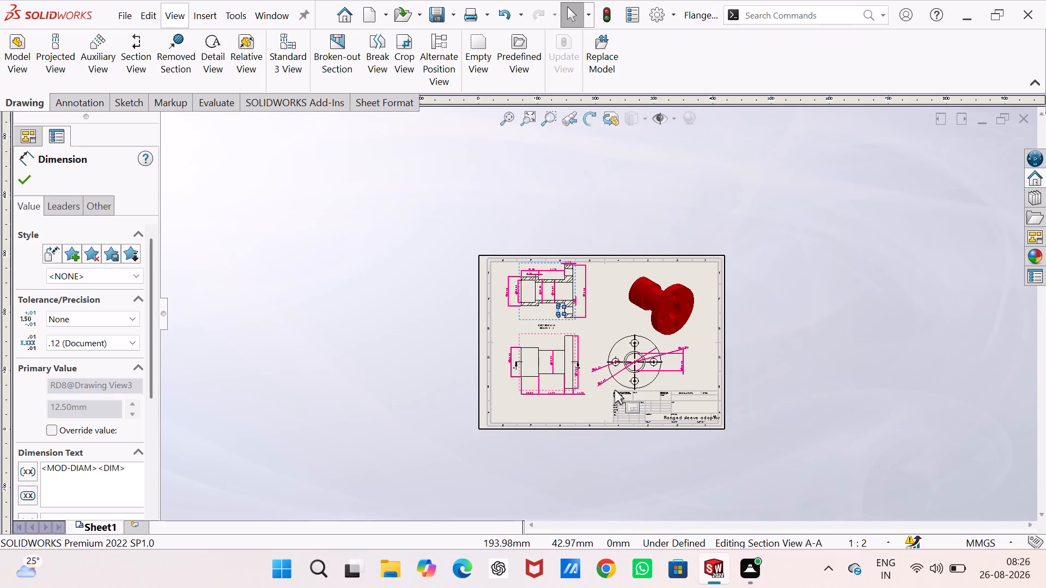
{"action": "scroll", "coordinate": [615, 390], "scroll_direction": "down", "scroll_amount": 2}
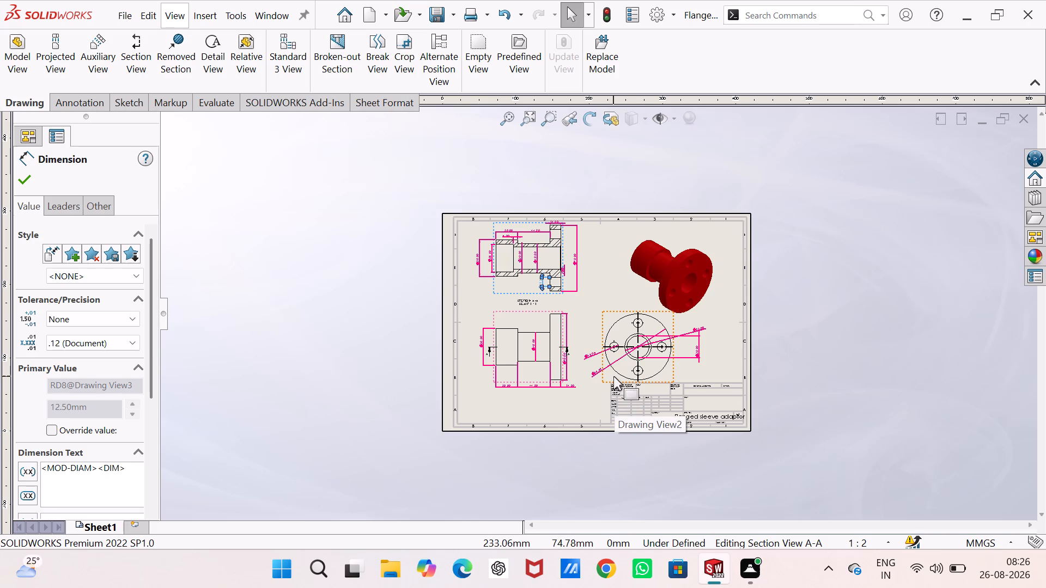
{"action": "scroll", "coordinate": [613, 376], "scroll_direction": "down", "scroll_amount": 1}
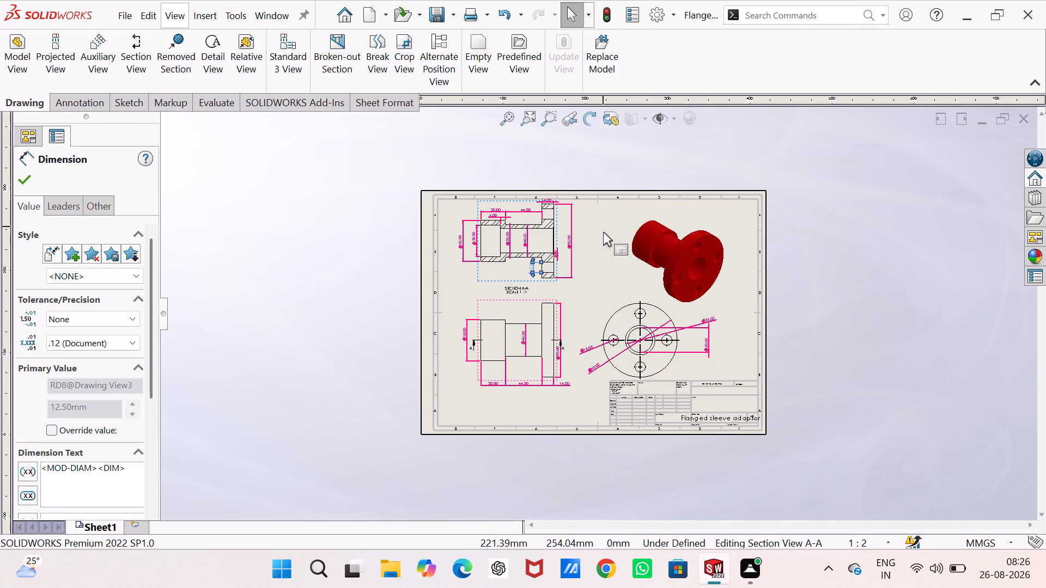
Examine section view A-A up close, checking its length, bore, wall and diameter dimensions.
{"action": "scroll", "coordinate": [603, 233], "scroll_direction": "up", "scroll_amount": 2}
{"action": "scroll", "coordinate": [583, 262], "scroll_direction": "down", "scroll_amount": 4}
{"action": "scroll", "coordinate": [561, 317], "scroll_direction": "down", "scroll_amount": 2}
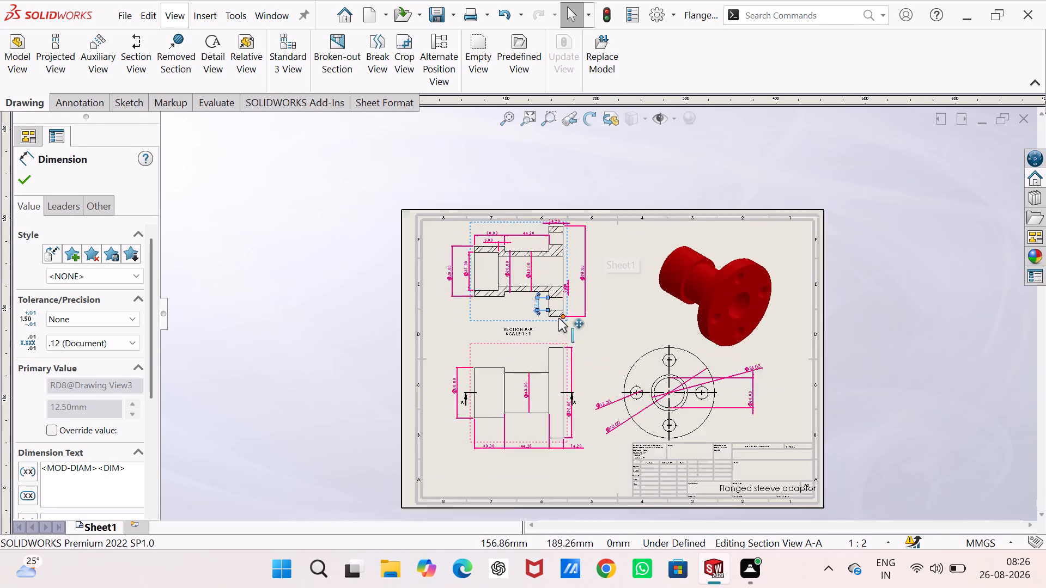
{"action": "scroll", "coordinate": [558, 318], "scroll_direction": "down", "scroll_amount": 3}
{"action": "scroll", "coordinate": [552, 228], "scroll_direction": "down", "scroll_amount": 4}
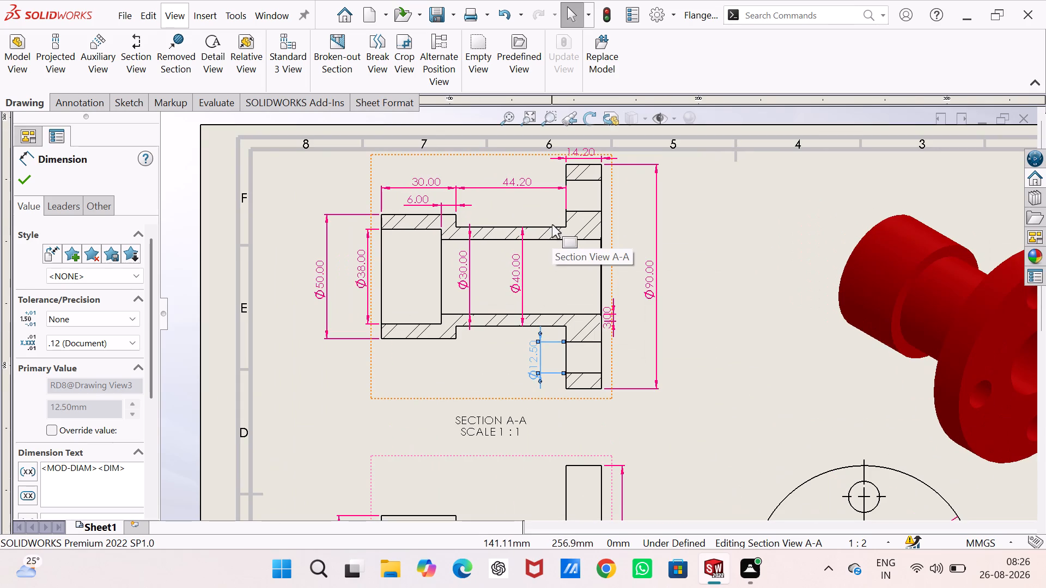
{"action": "scroll", "coordinate": [546, 237], "scroll_direction": "down", "scroll_amount": 5}
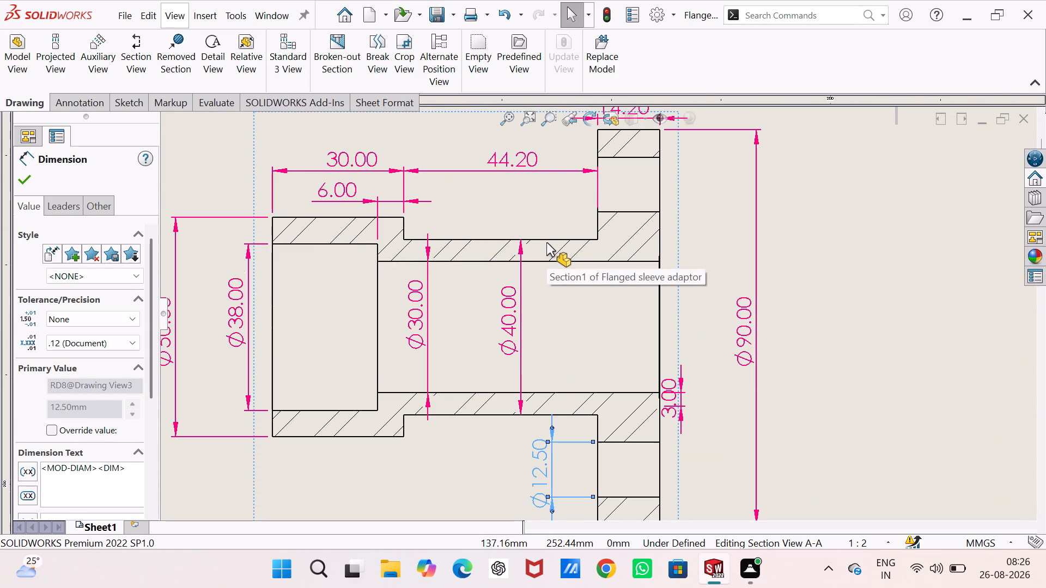
{"action": "scroll", "coordinate": [546, 243], "scroll_direction": "down", "scroll_amount": 2}
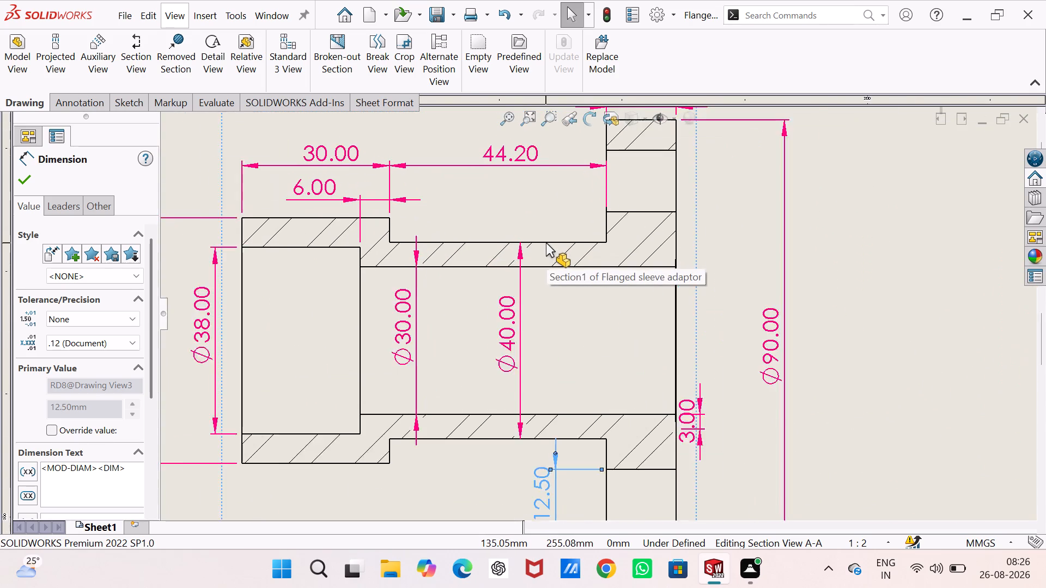
{"action": "scroll", "coordinate": [546, 243], "scroll_direction": "up", "scroll_amount": 6}
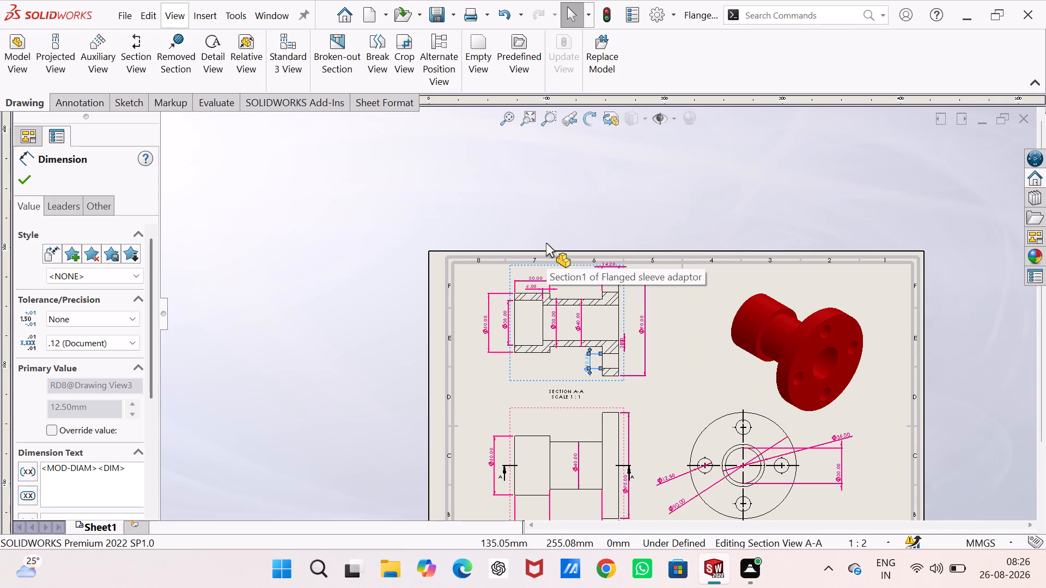
Review the front and end views, the title block and section view A-A with its bolt hole dimension.
{"action": "scroll", "coordinate": [660, 467], "scroll_direction": "up", "scroll_amount": 3}
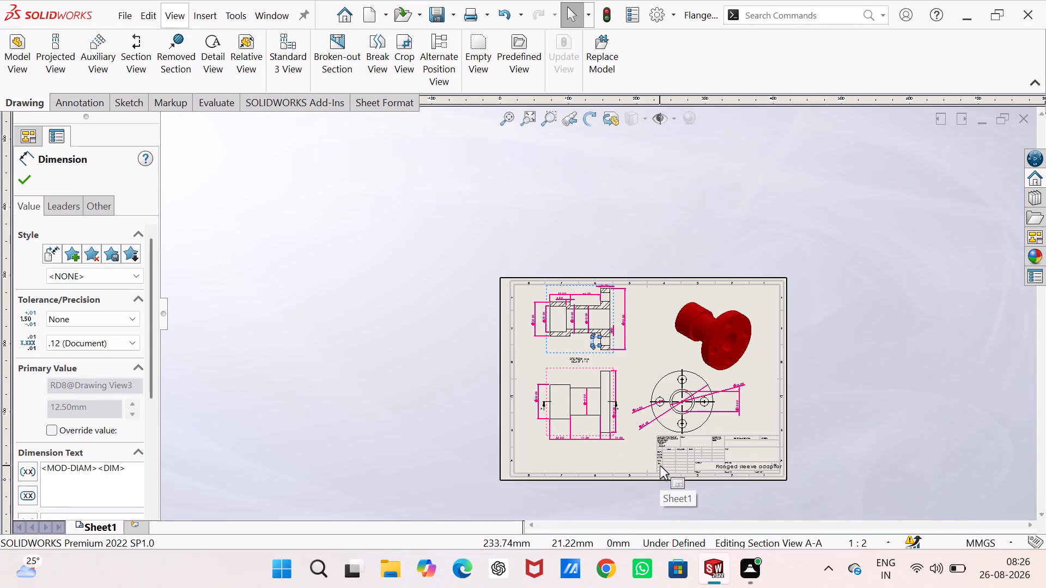
{"action": "scroll", "coordinate": [660, 465], "scroll_direction": "down", "scroll_amount": 4}
{"action": "scroll", "coordinate": [612, 389], "scroll_direction": "down", "scroll_amount": 4}
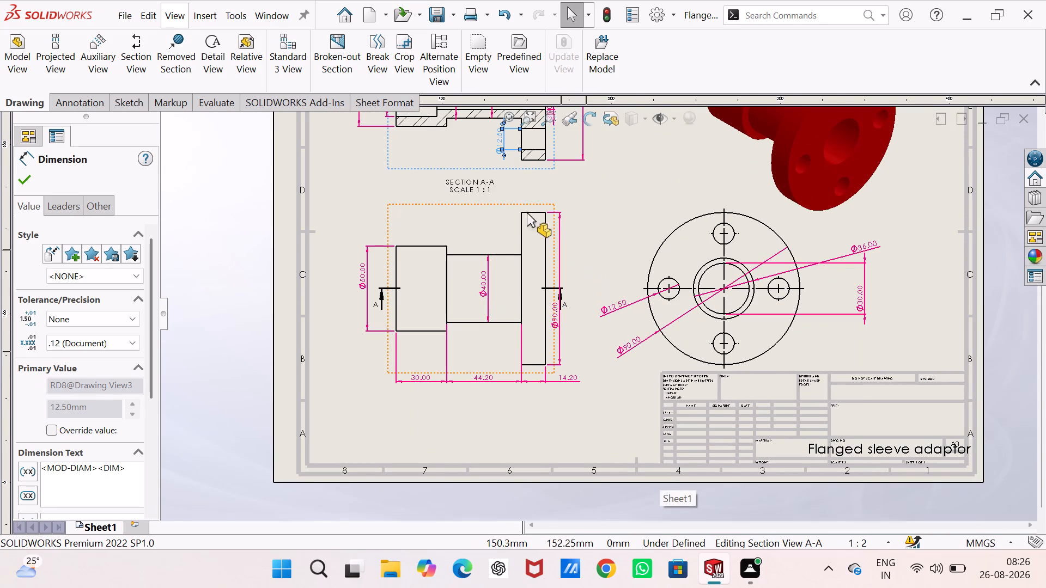
{"action": "scroll", "coordinate": [532, 256], "scroll_direction": "up", "scroll_amount": 3}
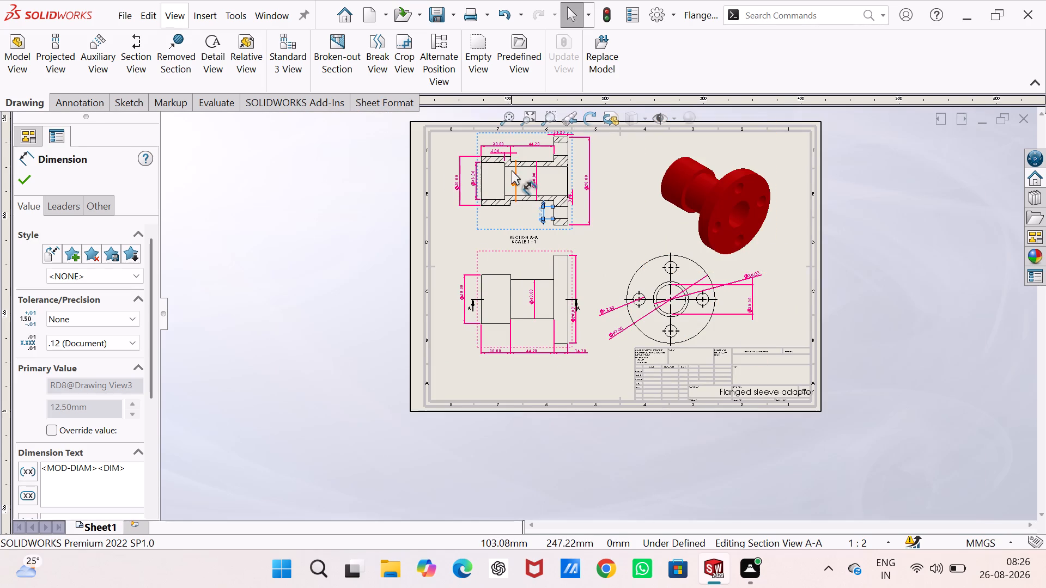
{"action": "scroll", "coordinate": [512, 170], "scroll_direction": "up", "scroll_amount": 2}
{"action": "scroll", "coordinate": [567, 173], "scroll_direction": "down", "scroll_amount": 3}
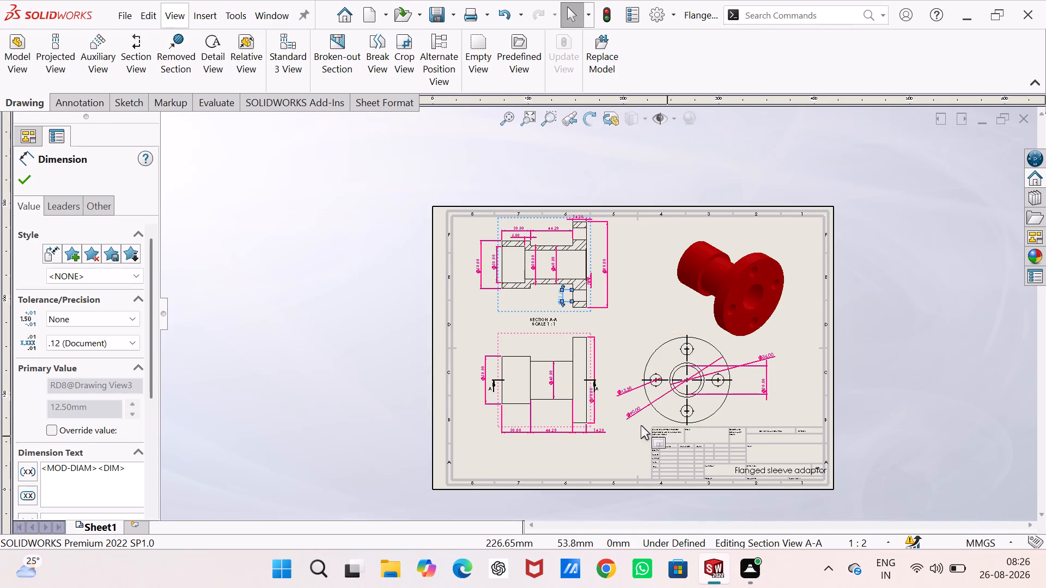
{"action": "scroll", "coordinate": [638, 387], "scroll_direction": "down", "scroll_amount": 1}
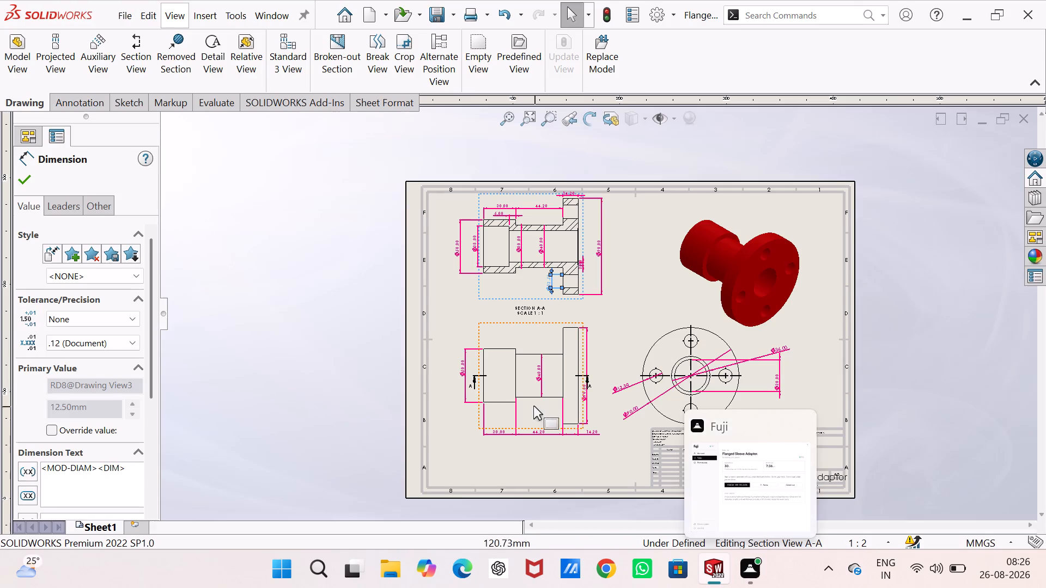
{"action": "scroll", "coordinate": [612, 274], "scroll_direction": "up", "scroll_amount": 6}
{"action": "scroll", "coordinate": [580, 293], "scroll_direction": "down", "scroll_amount": 3}
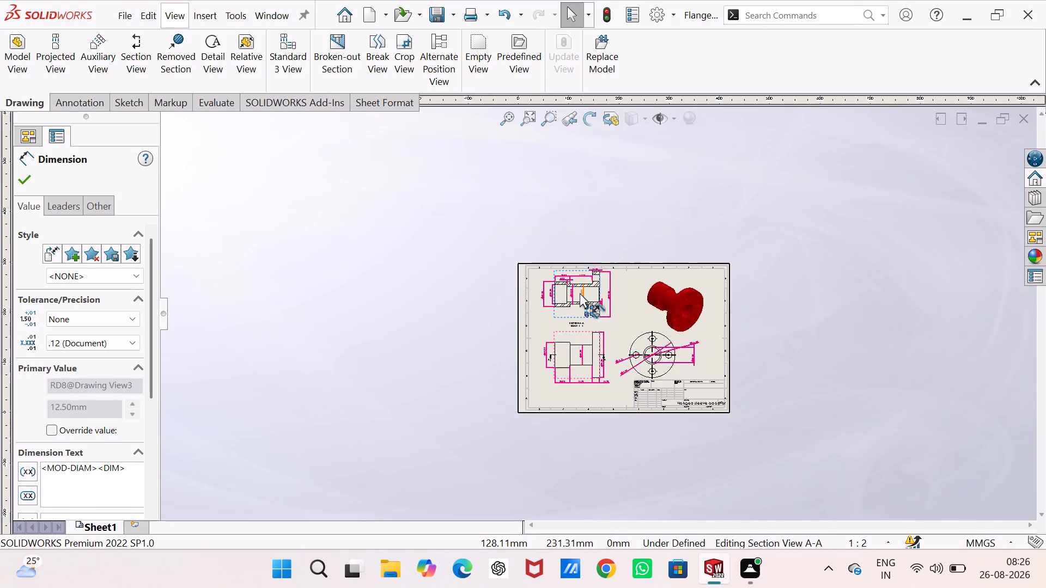
{"action": "scroll", "coordinate": [580, 293], "scroll_direction": "down", "scroll_amount": 2}
{"action": "scroll", "coordinate": [606, 328], "scroll_direction": "down", "scroll_amount": 11}
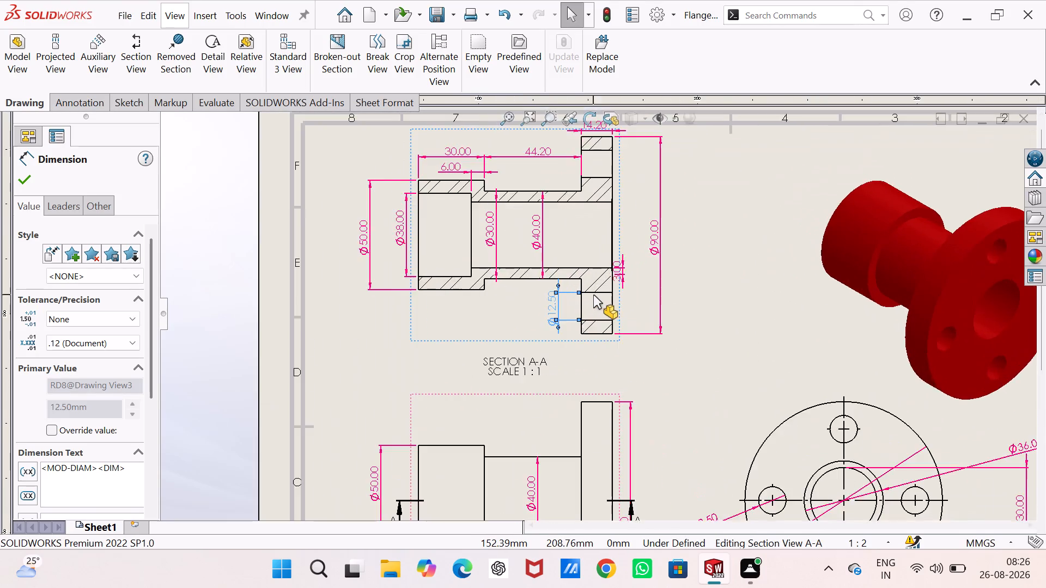
{"action": "scroll", "coordinate": [593, 295], "scroll_direction": "down", "scroll_amount": 3}
{"action": "scroll", "coordinate": [683, 275], "scroll_direction": "up", "scroll_amount": 5}
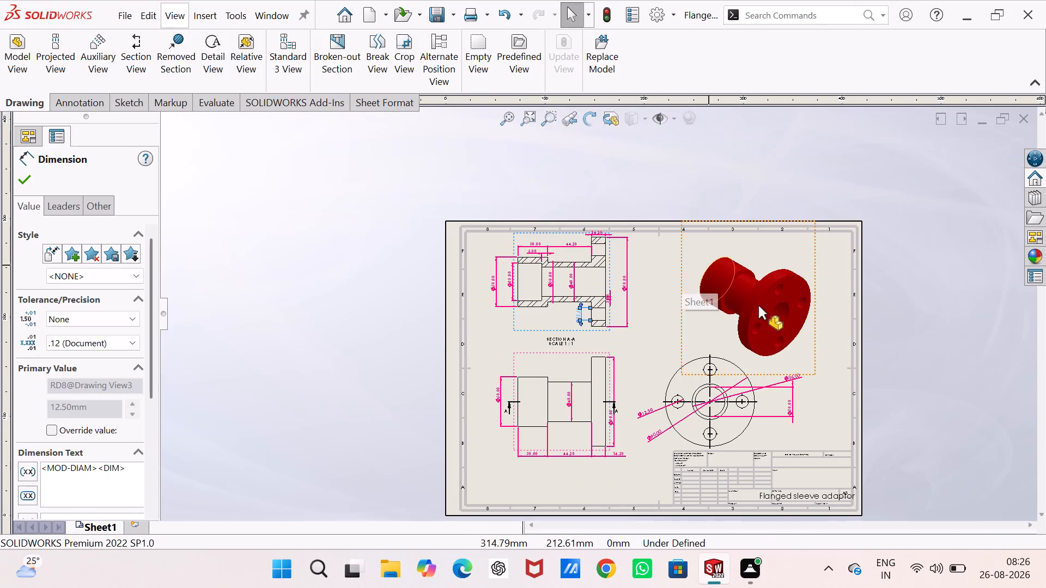